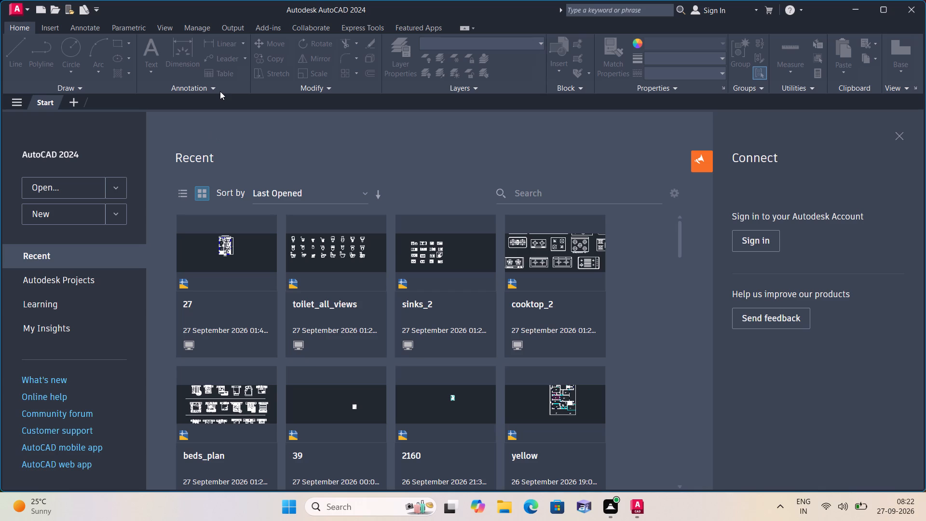
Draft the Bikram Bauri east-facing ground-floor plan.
Create a new blank drawing.
{"action": "scroll", "coordinate": [220, 93], "scroll_direction": "down", "scroll_amount": 1}
{"action": "double_click", "coordinate": [75, 214]}
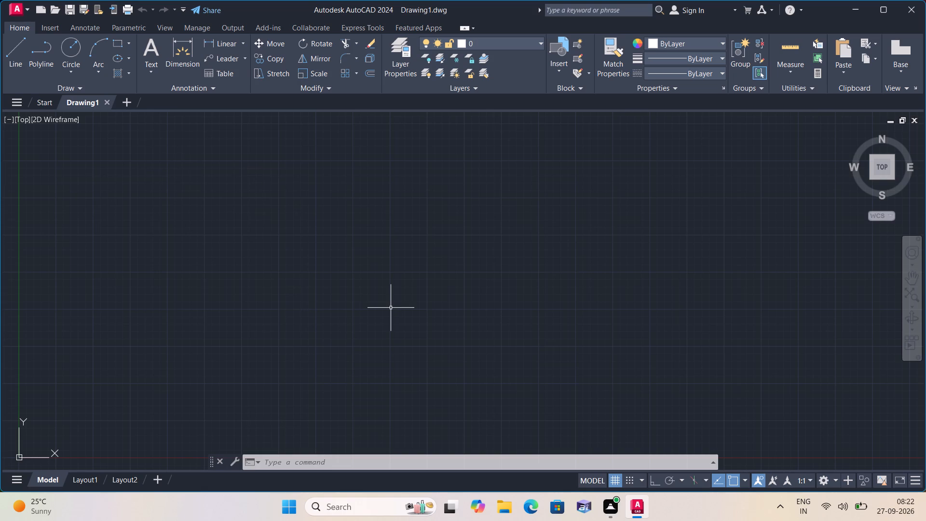
Set the model space limits from 0,0 to 1000,1000.
{"action": "type", "text": "lim"}
{"action": "key", "text": "space"}
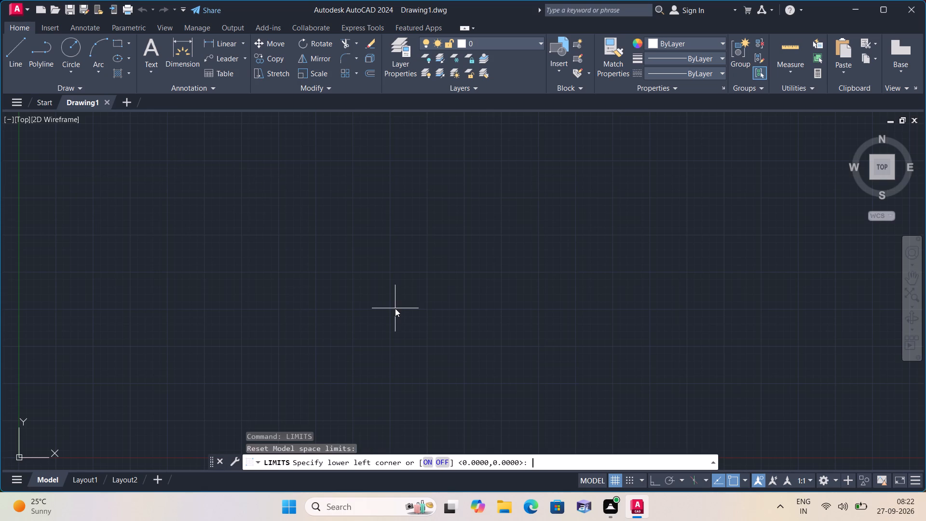
{"action": "type", "text": "0,0"}
{"action": "key", "text": "space"}
{"action": "type", "text": "1000"}
{"action": "type", "text": ",1000"}
{"action": "key", "text": "space"}
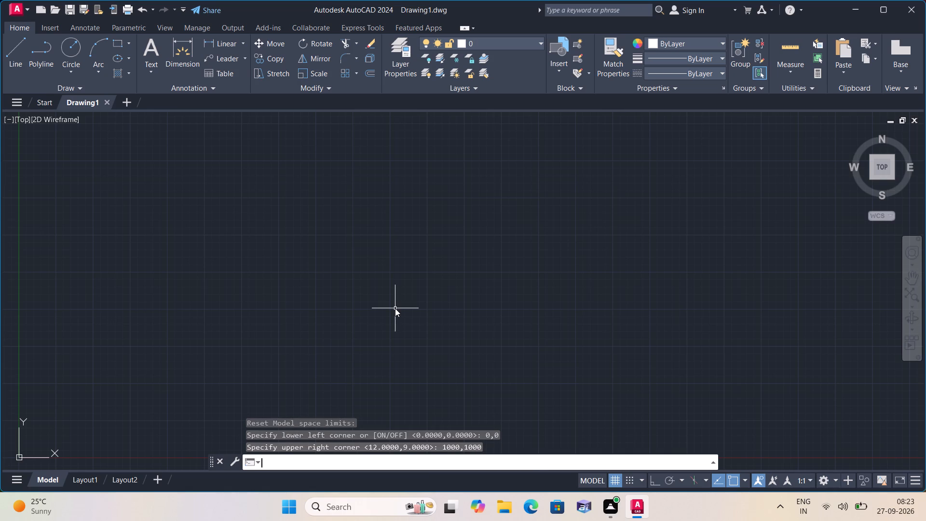
Configure the drawing units with Engineering length type and 0'-0" precision.
{"action": "type", "text": "un"}
{"action": "key", "text": "space"}
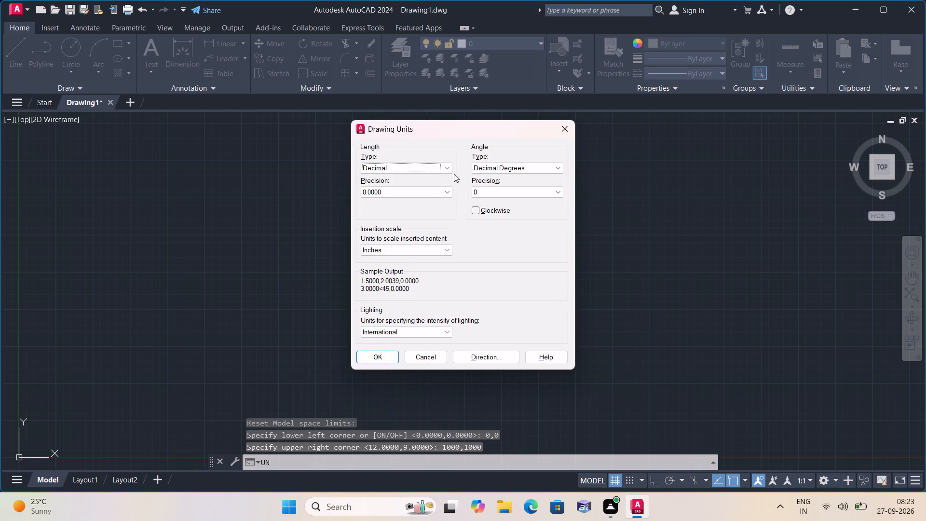
{"action": "left_click", "coordinate": [442, 169]}
{"action": "left_click", "coordinate": [434, 193]}
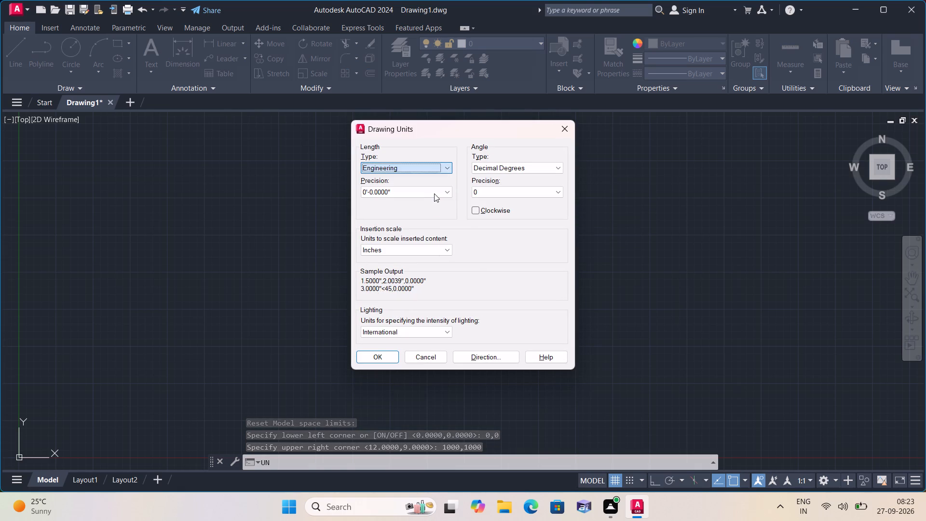
{"action": "left_click", "coordinate": [435, 192]}
{"action": "left_click", "coordinate": [434, 202]}
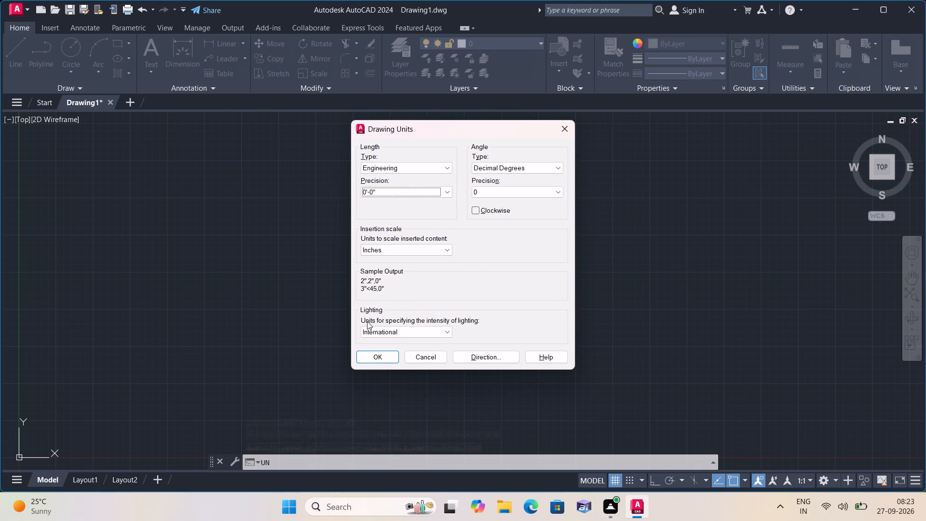
{"action": "left_click", "coordinate": [382, 354]}
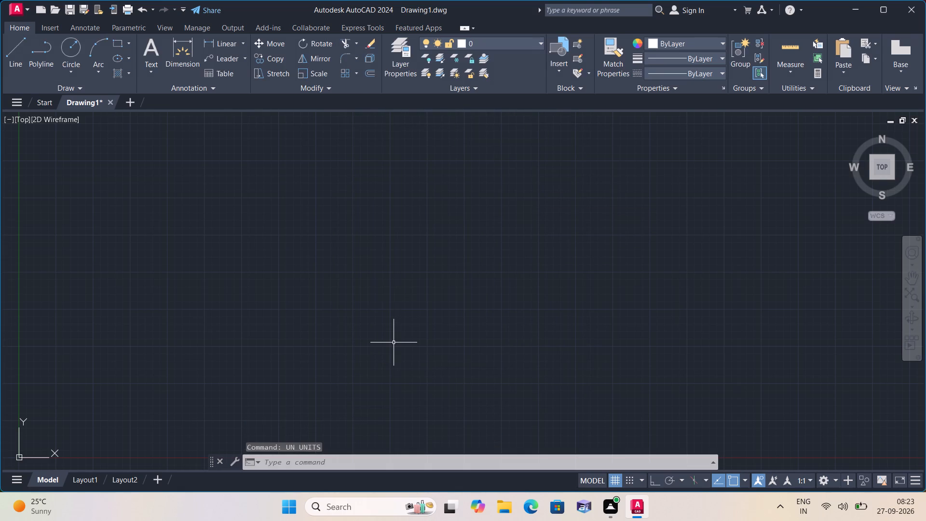
Modify the Standard dimension style's primary units to Engineering format with 0'-0" precision and make the style current.
{"action": "type", "text": "d"}
{"action": "key", "text": "space"}
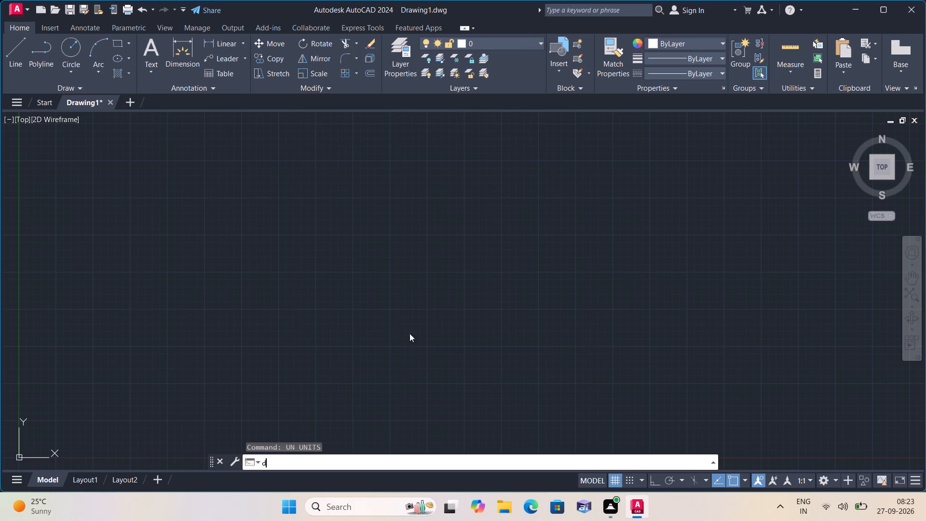
{"action": "left_click", "coordinate": [591, 227]}
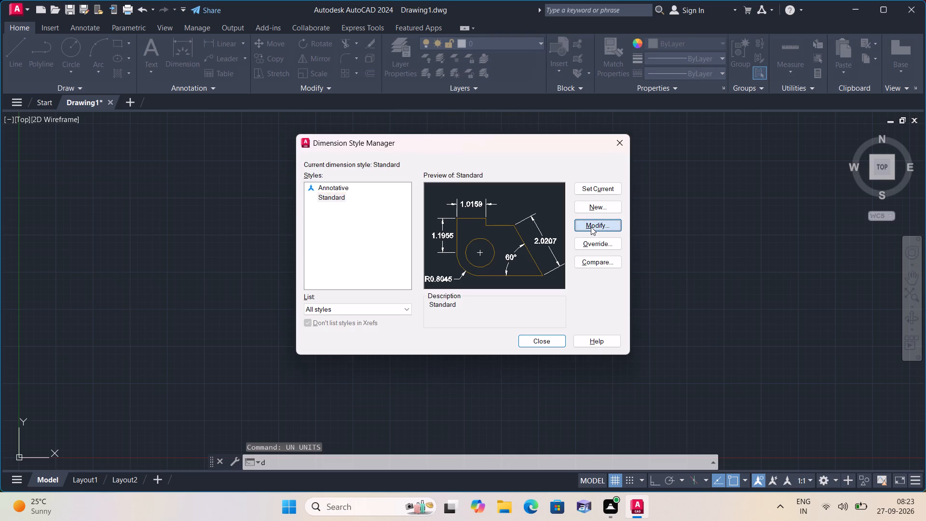
{"action": "left_click", "coordinate": [425, 140]}
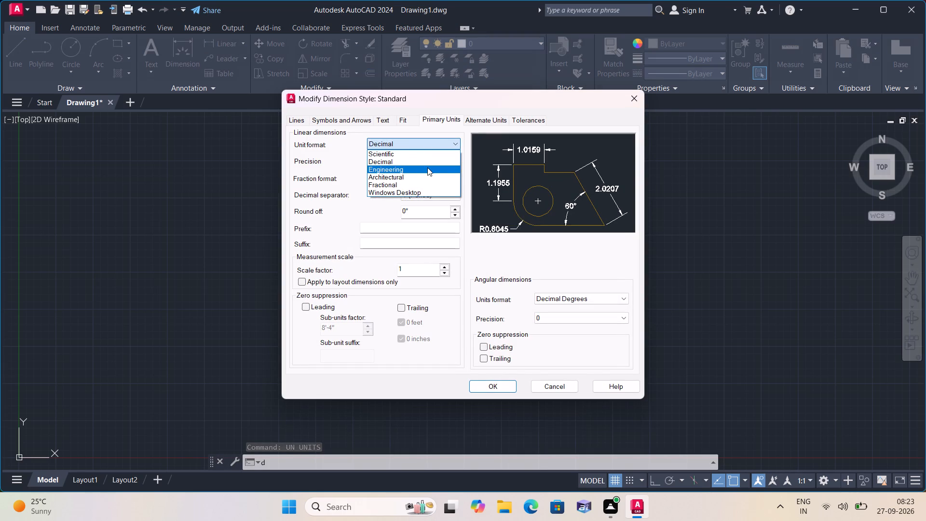
{"action": "left_click", "coordinate": [430, 170]}
{"action": "left_click", "coordinate": [429, 154]}
{"action": "left_click", "coordinate": [429, 166]}
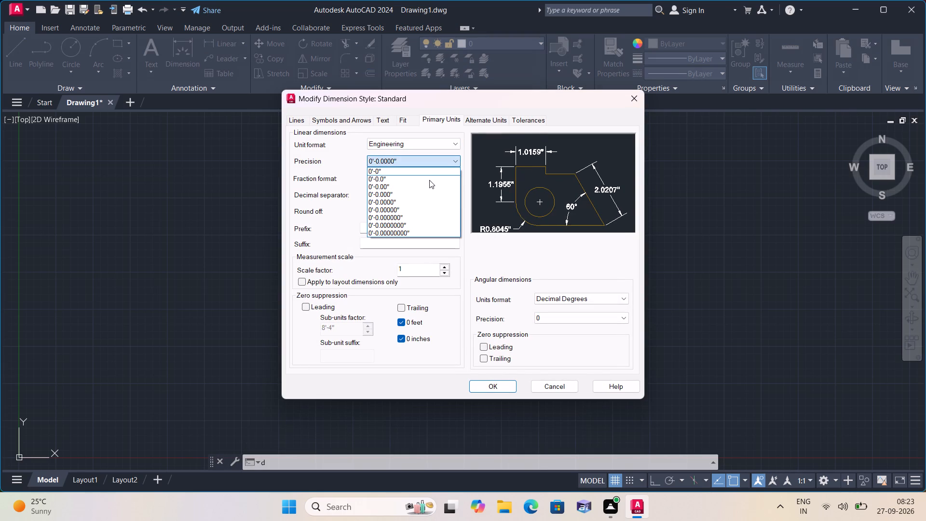
{"action": "left_click", "coordinate": [428, 170]}
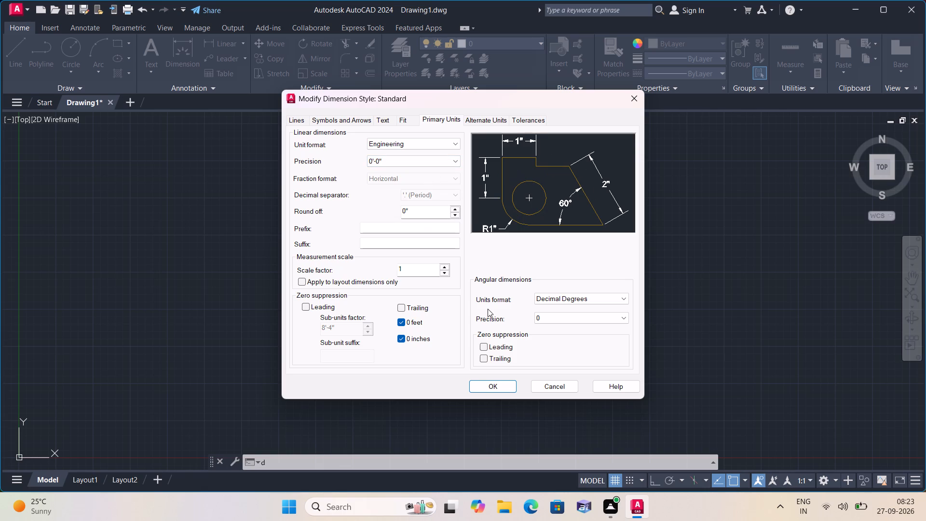
{"action": "left_click", "coordinate": [502, 390]}
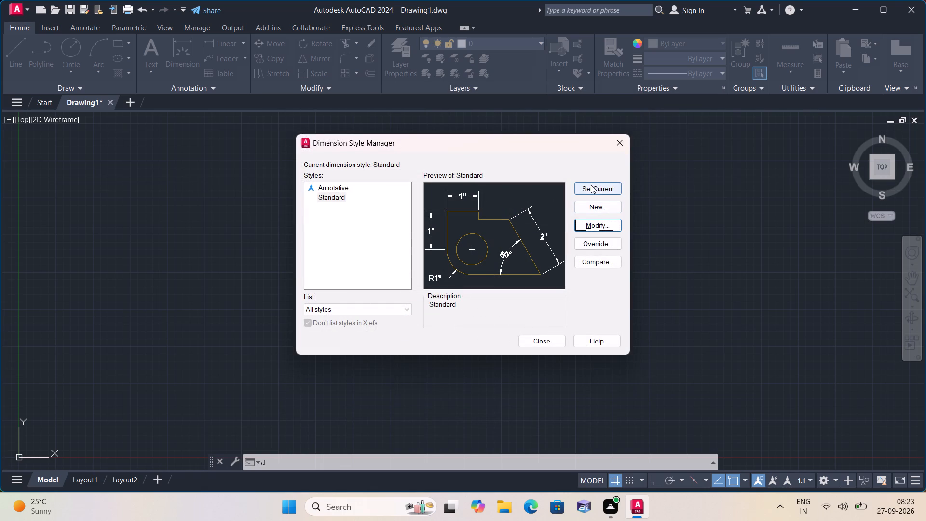
{"action": "left_click", "coordinate": [591, 185]}
{"action": "left_click", "coordinate": [615, 142]}
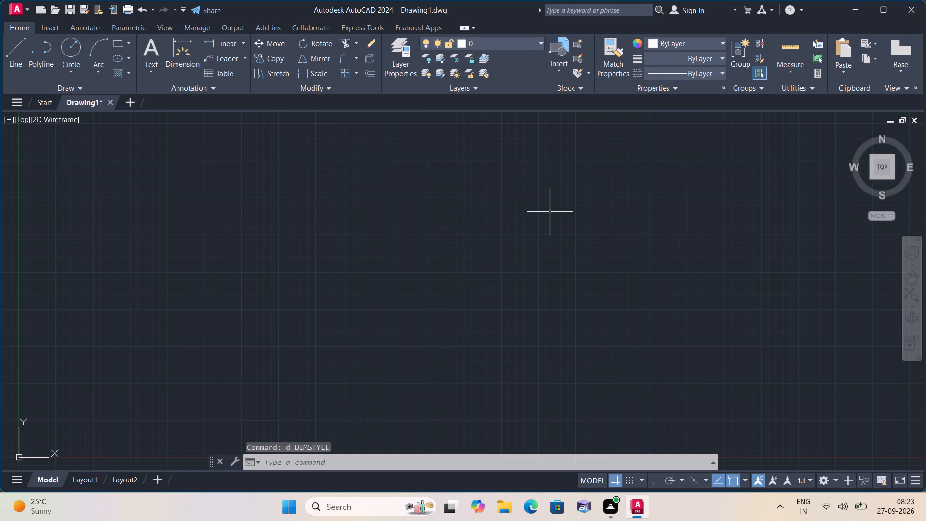
Draw one vertical and one horizontal construction line crossing each other in the empty drawing area.
{"action": "type", "text": "xl"}
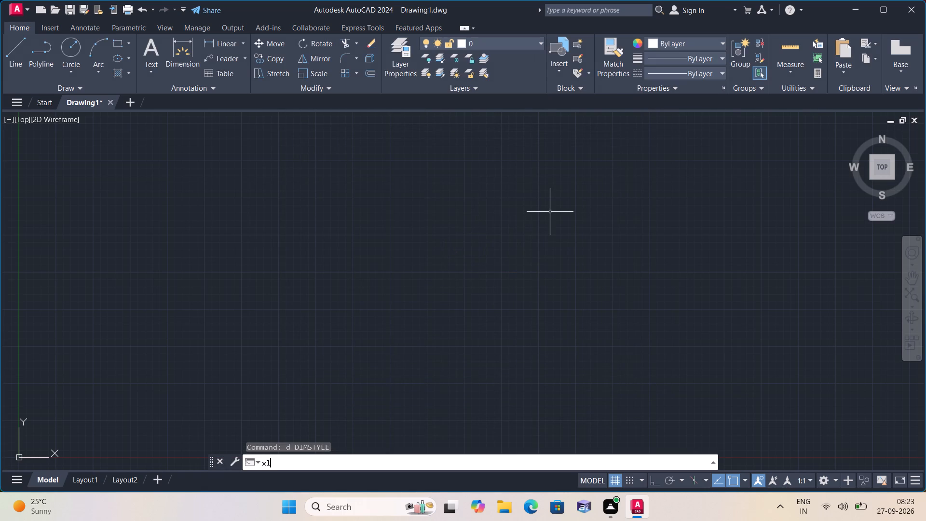
{"action": "key", "text": "space"}
{"action": "key", "text": "v"}
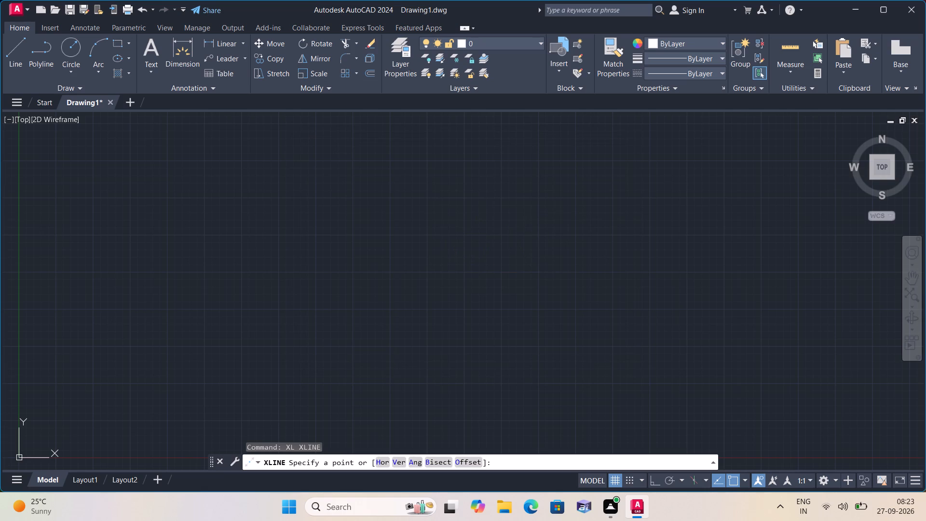
{"action": "key", "text": "space"}
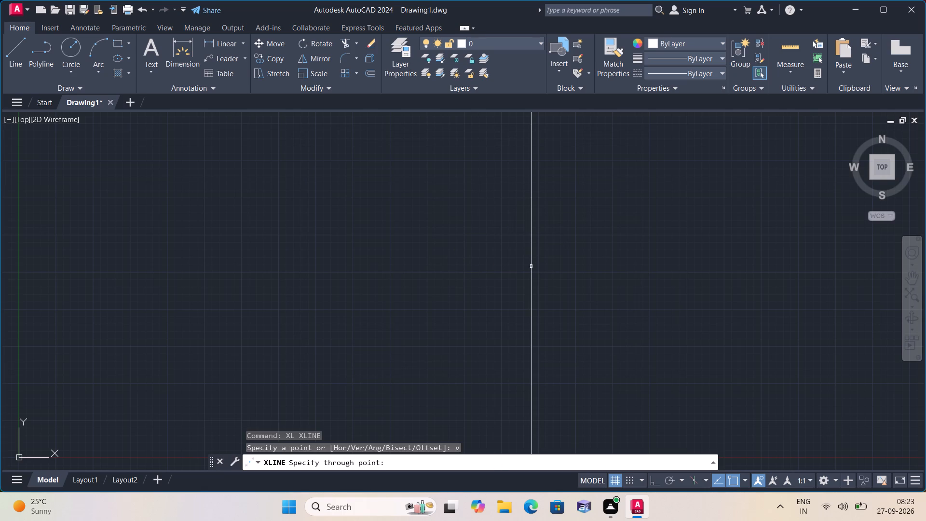
{"action": "left_click", "coordinate": [529, 269]}
{"action": "key", "text": "Escape"}
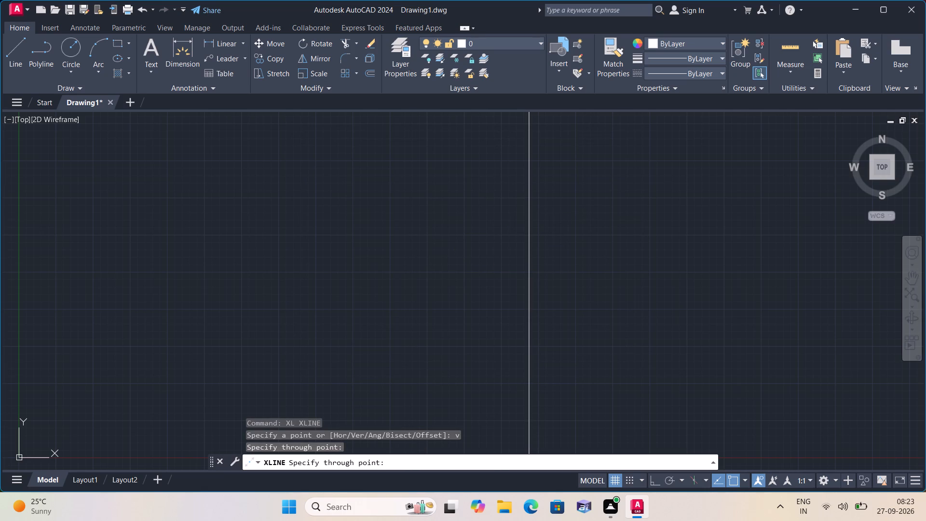
{"action": "key", "text": "space"}
{"action": "key", "text": "h"}
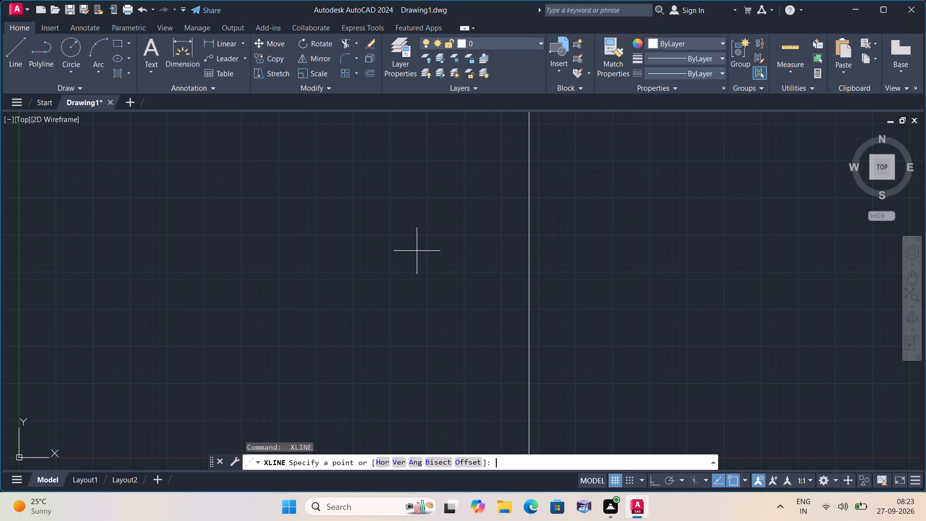
{"action": "key", "text": "space"}
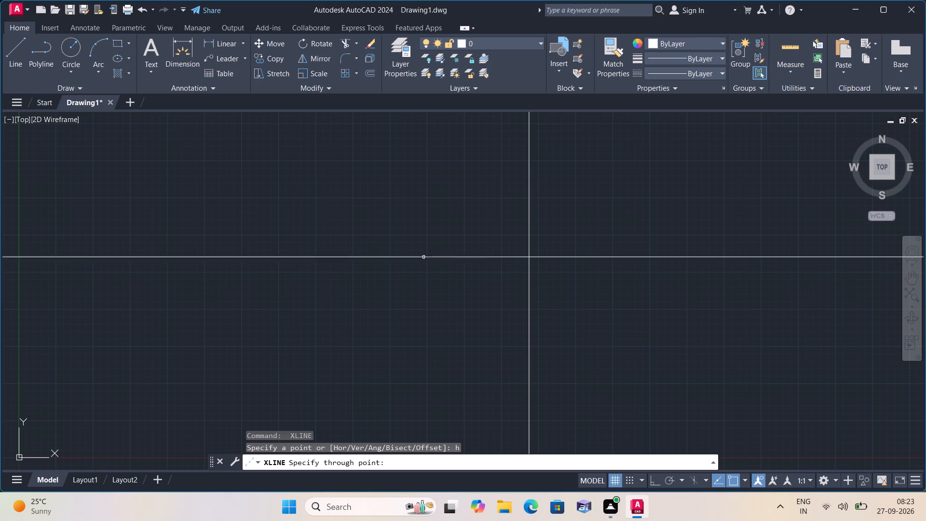
{"action": "left_click", "coordinate": [438, 280]}
{"action": "key", "text": "Escape"}
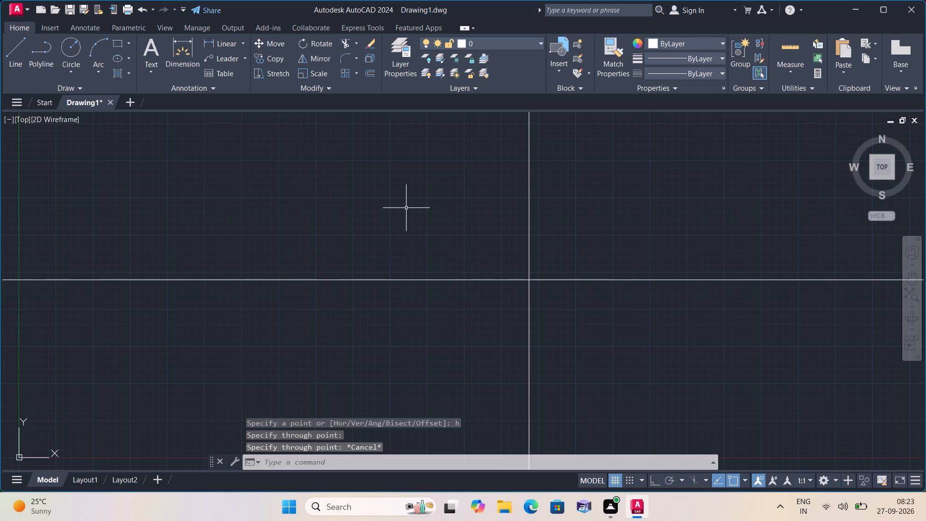
Trim the vertical line above the crossing and the horizontal line left of it, leaving an upper-left corner.
{"action": "type", "text": "trim"}
{"action": "key", "text": "space"}
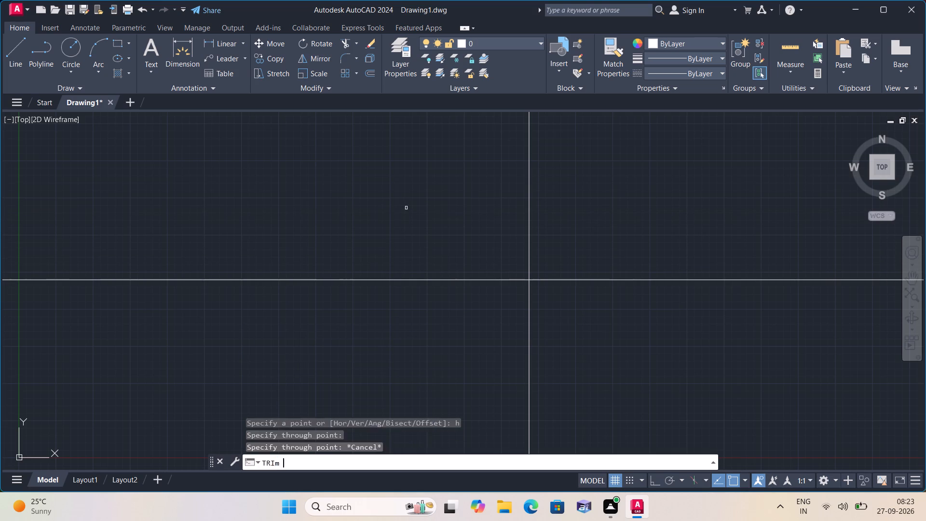
{"action": "left_click", "coordinate": [546, 210]}
{"action": "left_click", "coordinate": [464, 293]}
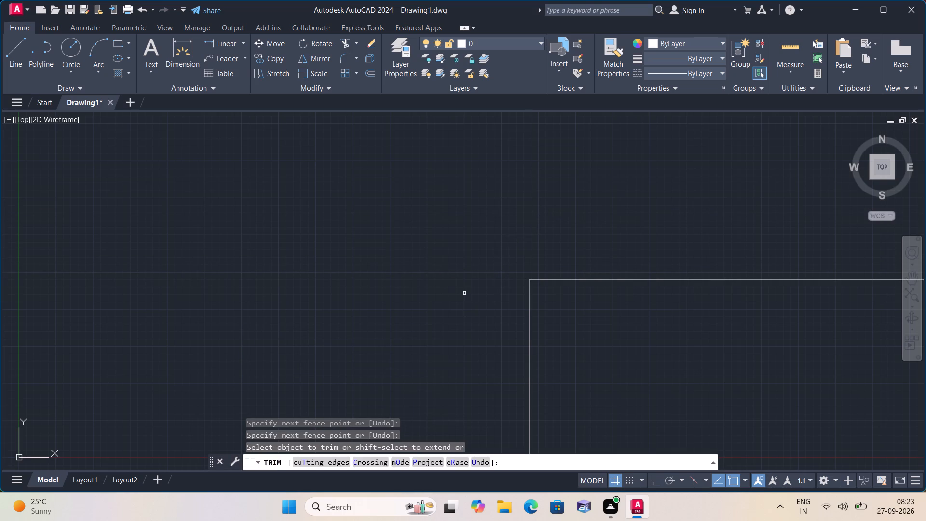
{"action": "key", "text": "Escape"}
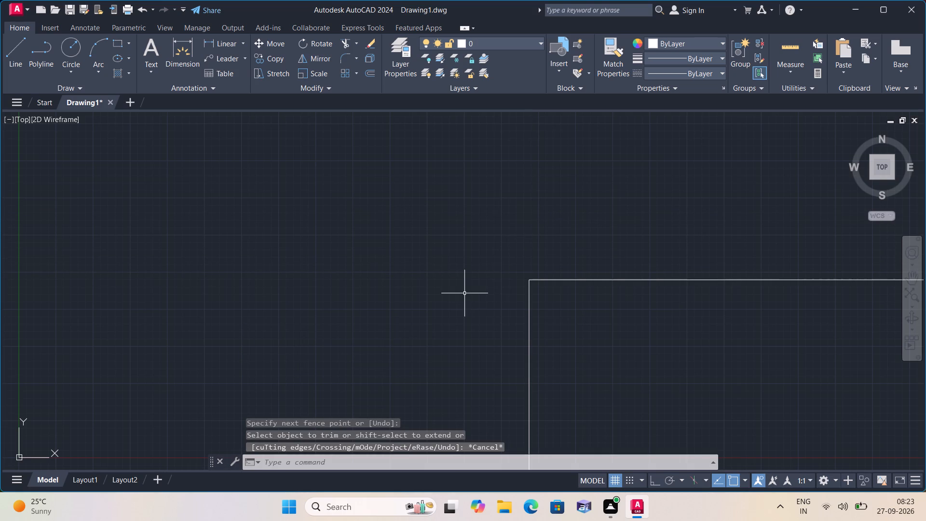
Offset the horizontal line downward and the vertical line rightward by 9" to form the two outer walls.
{"action": "key", "text": "o"}
{"action": "type", "text": "ff"}
{"action": "key", "text": "space"}
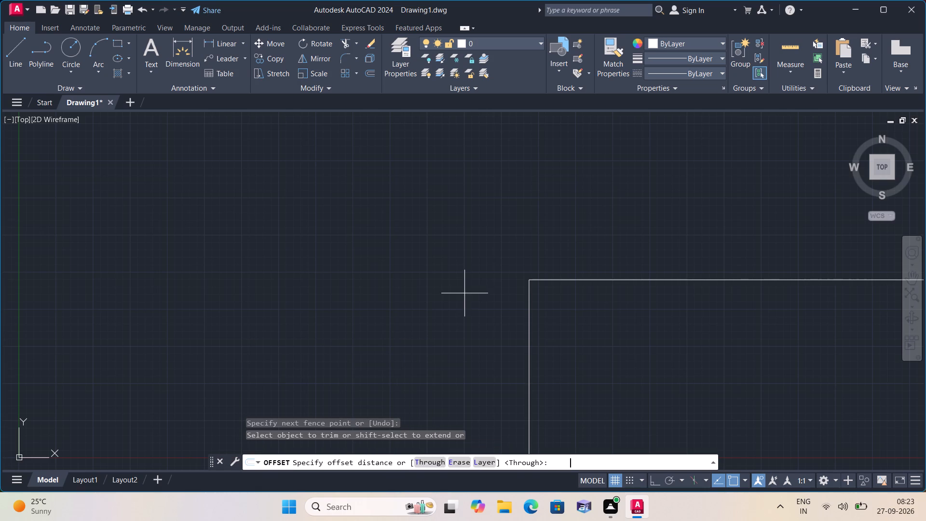
{"action": "key", "text": "9"}
{"action": "key", "text": "shift+quotedbl"}
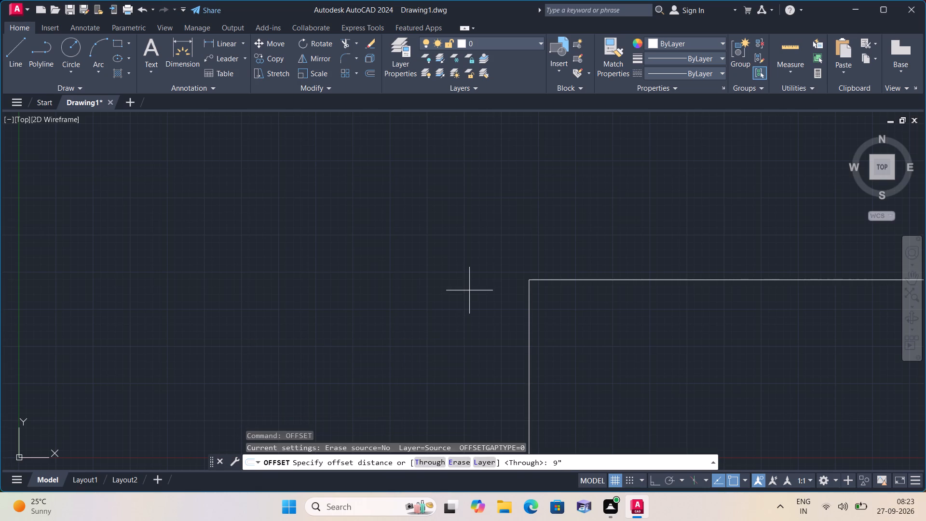
{"action": "key", "text": "space"}
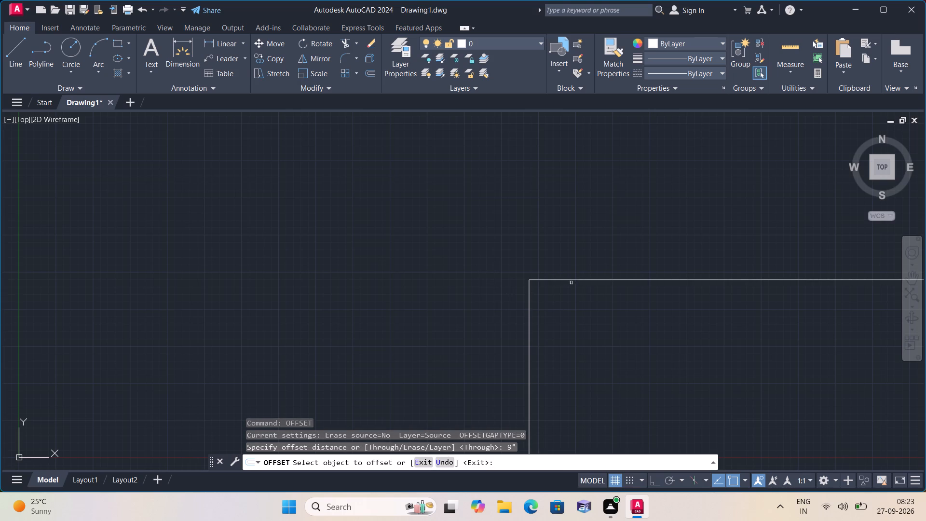
{"action": "left_click", "coordinate": [571, 282]}
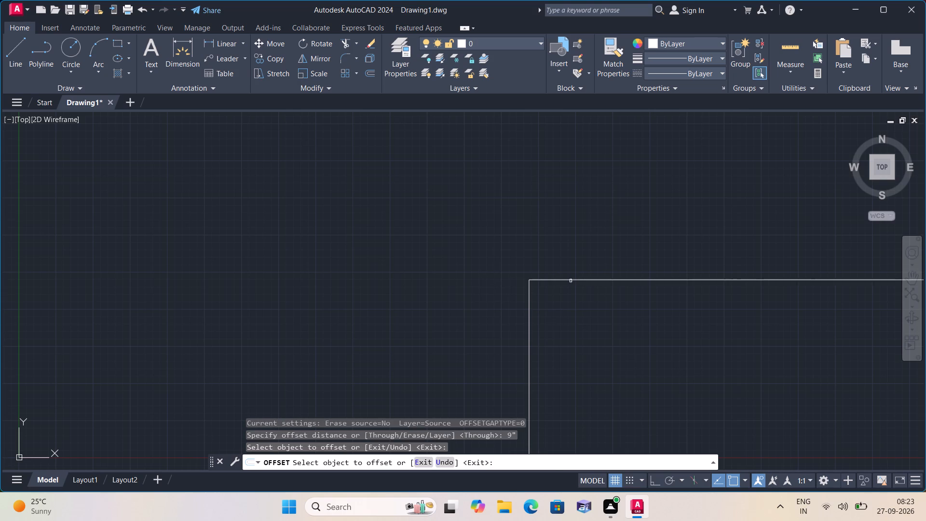
{"action": "left_click", "coordinate": [572, 280]}
{"action": "left_click", "coordinate": [572, 341]}
{"action": "scroll", "coordinate": [572, 341], "scroll_direction": "down", "scroll_amount": 4}
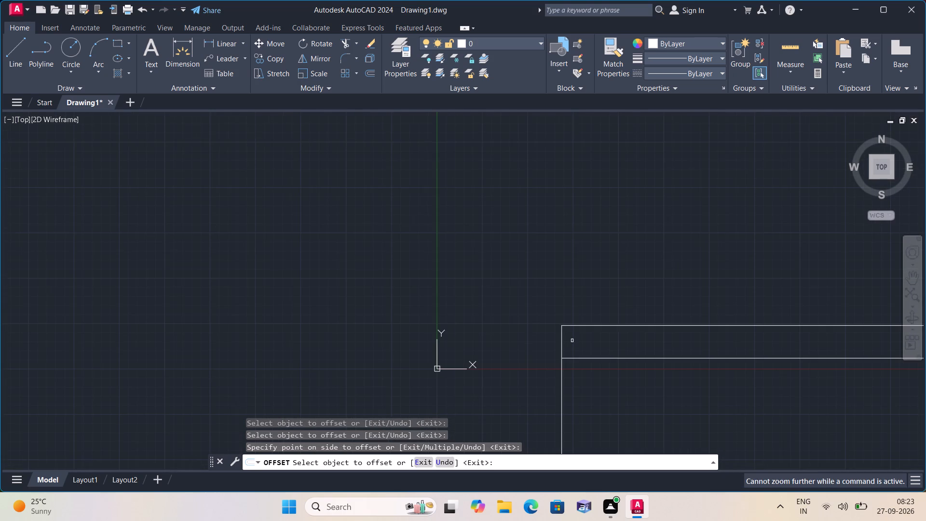
{"action": "middle_click_drag", "start_coordinate": [618, 388], "coordinate": [546, 282]}
{"action": "scroll", "coordinate": [615, 387], "scroll_direction": "down", "scroll_amount": 1}
{"action": "left_click", "coordinate": [531, 327]}
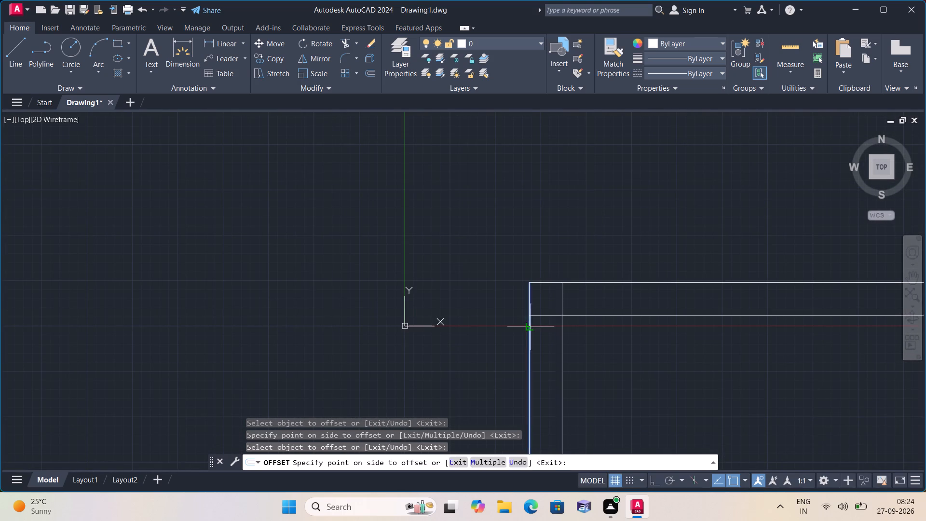
{"action": "left_click", "coordinate": [584, 338]}
{"action": "key", "text": "Escape"}
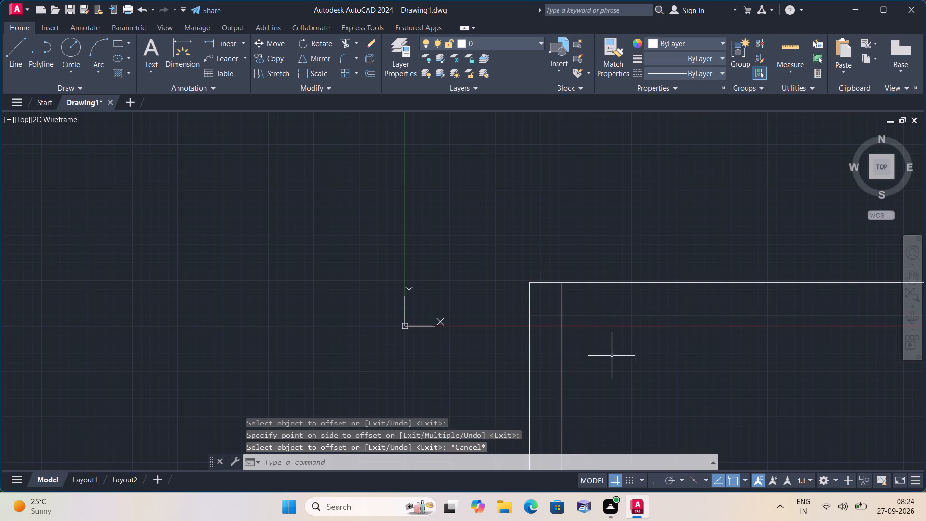
Offset the inner line of the left vertical wall 6' to the right, into the plan.
{"action": "middle_click_drag", "start_coordinate": [611, 356], "coordinate": [452, 246]}
{"action": "scroll", "coordinate": [592, 342], "scroll_direction": "down", "scroll_amount": 1}
{"action": "middle_click_drag", "start_coordinate": [498, 287], "coordinate": [463, 230]}
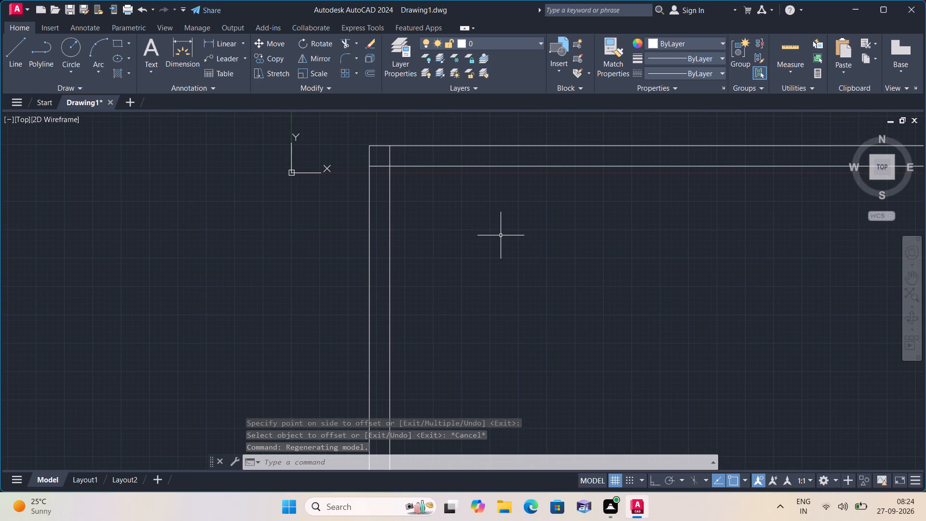
{"action": "scroll", "coordinate": [501, 235], "scroll_direction": "down", "scroll_amount": 1}
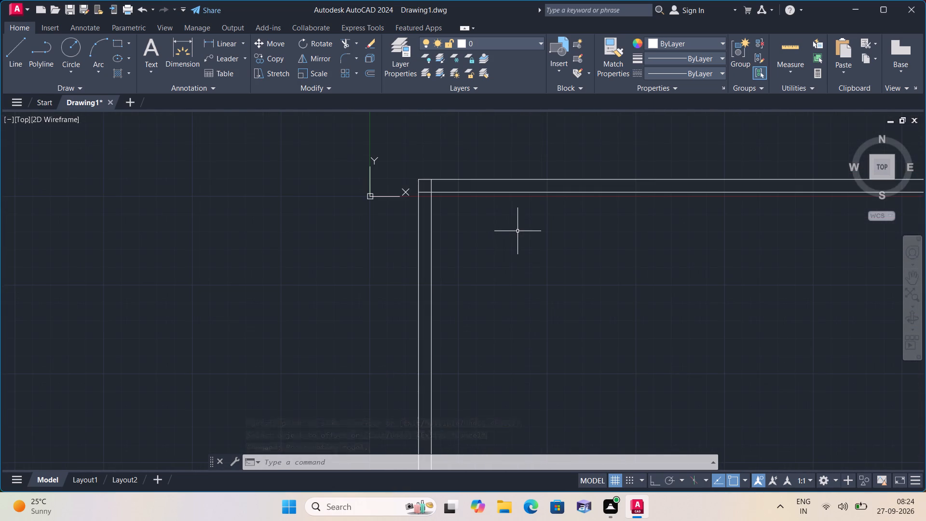
{"action": "middle_click_drag", "start_coordinate": [520, 232], "coordinate": [525, 297]}
{"action": "type", "text": "off"}
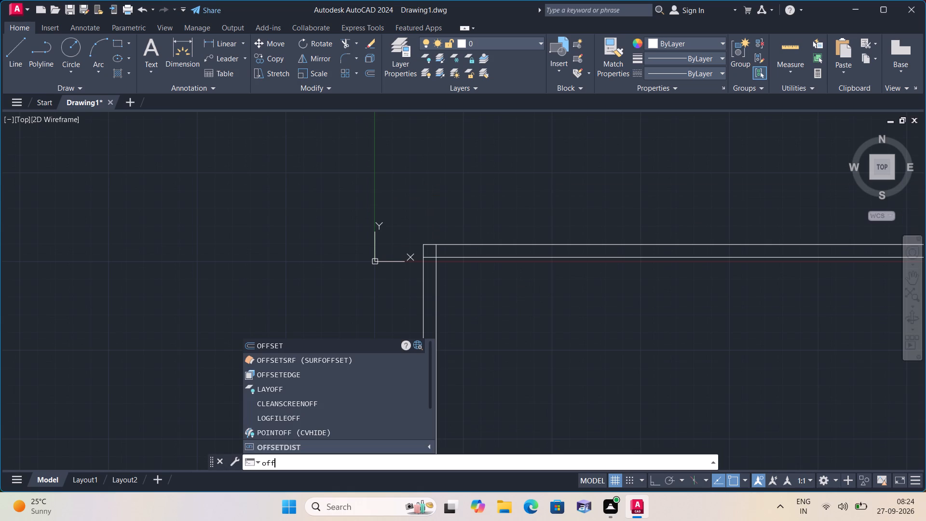
{"action": "key", "text": "space"}
{"action": "type", "text": "6'"}
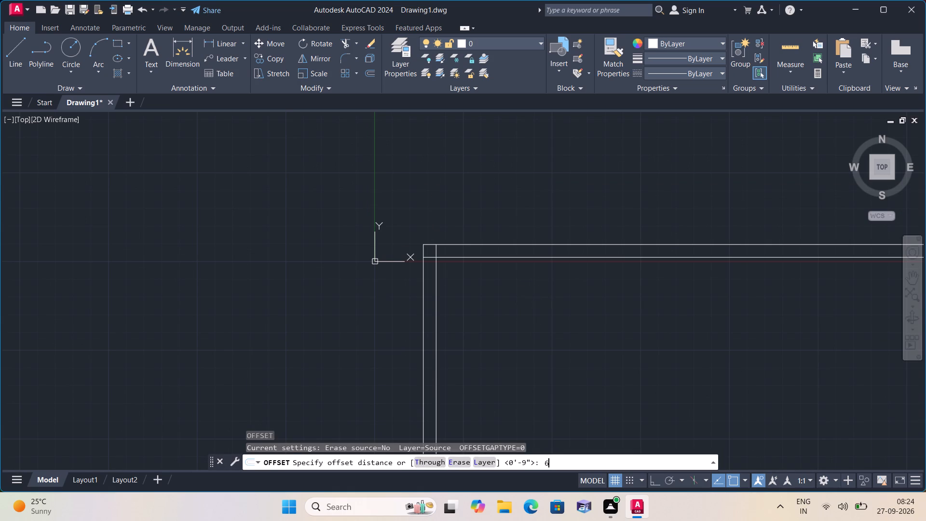
{"action": "key", "text": "space"}
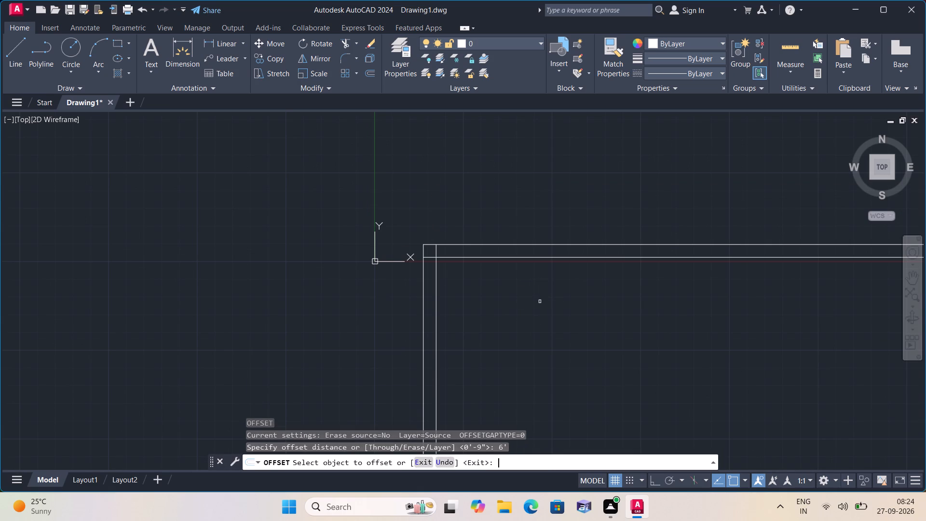
{"action": "middle_click_drag", "start_coordinate": [640, 356], "coordinate": [496, 234]}
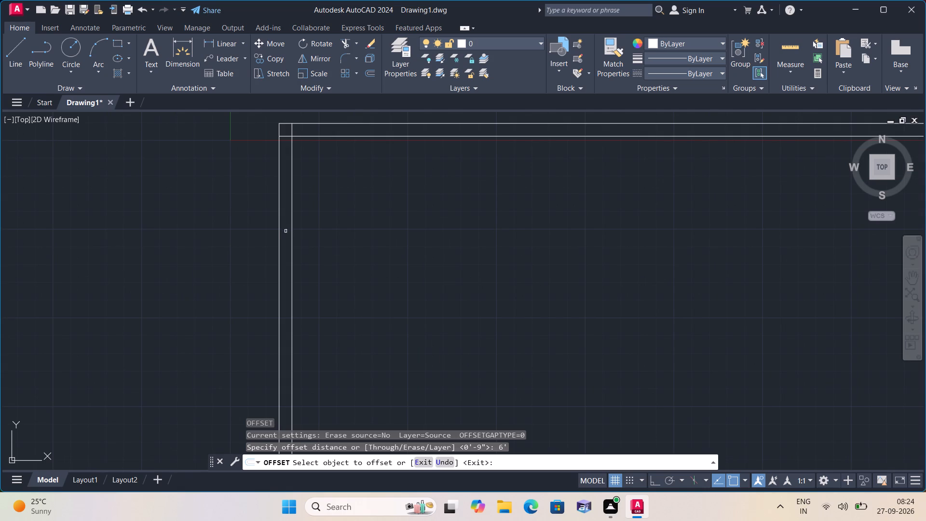
{"action": "left_click", "coordinate": [293, 224]}
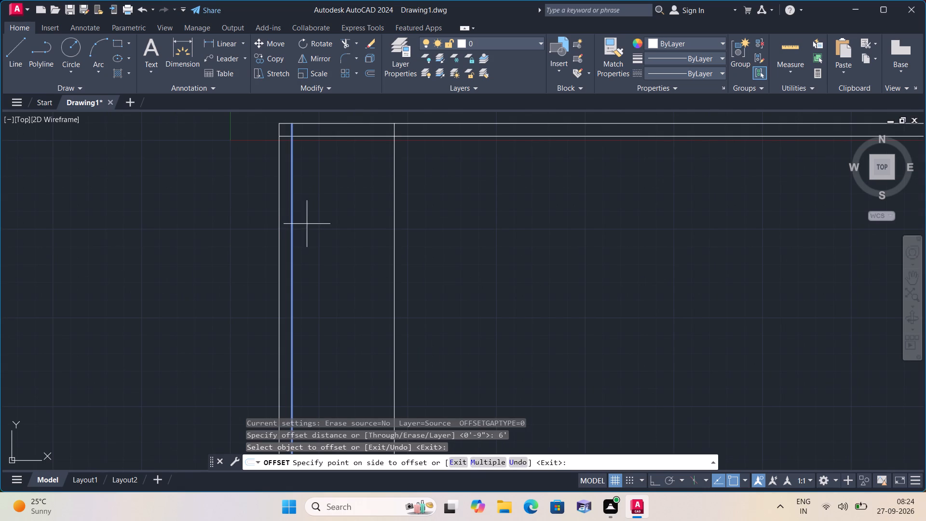
{"action": "left_click", "coordinate": [462, 219]}
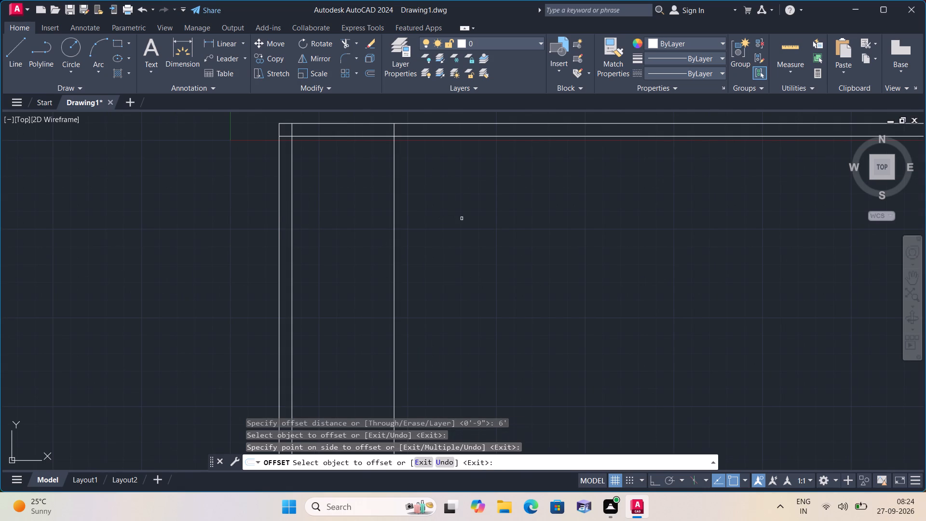
{"action": "key", "text": "space"}
Offset the new vertical line 4.5" to the right to form a thin partition wall.
{"action": "key", "text": "space"}
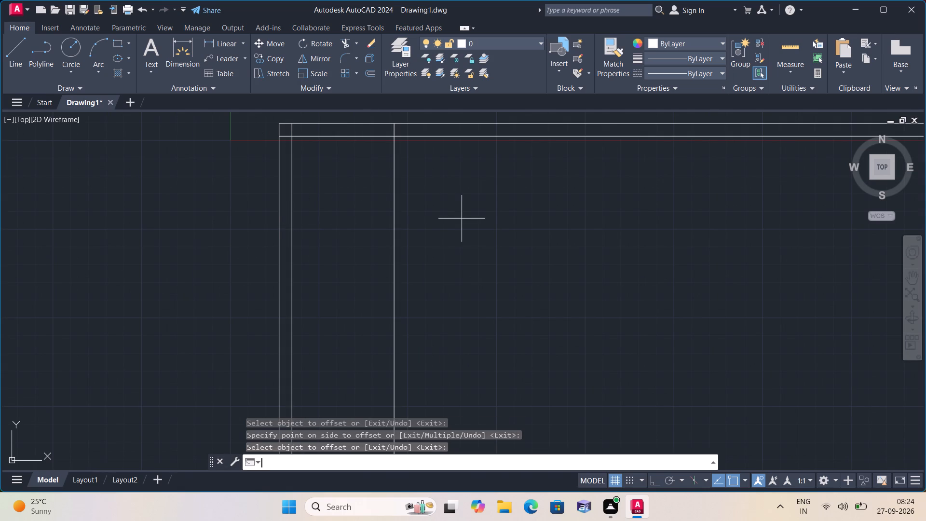
{"action": "type", "text": "4."}
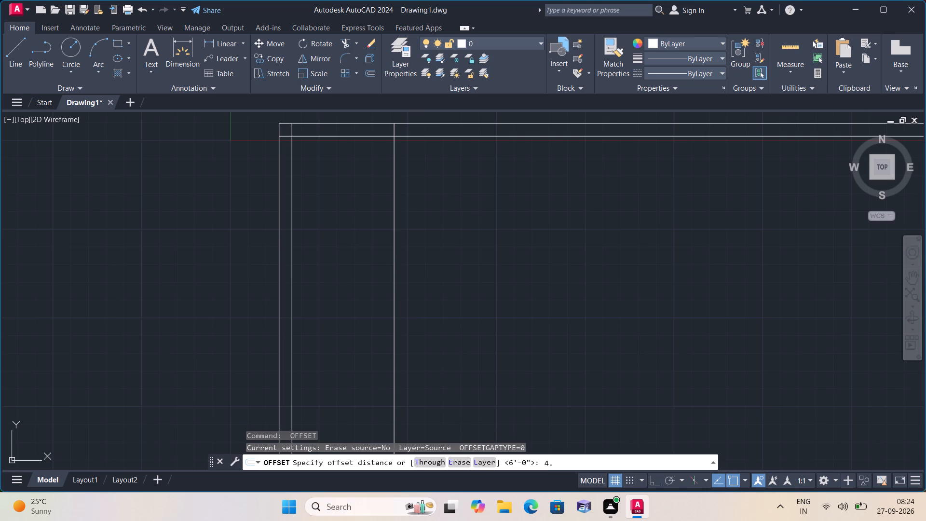
{"action": "key", "text": "5"}
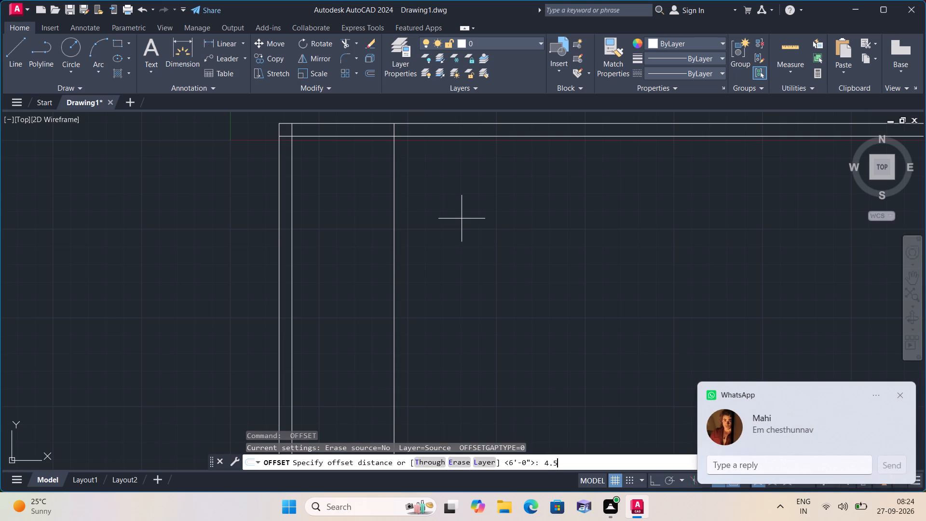
{"action": "key", "text": "shift+quotedbl"}
{"action": "key", "text": "space"}
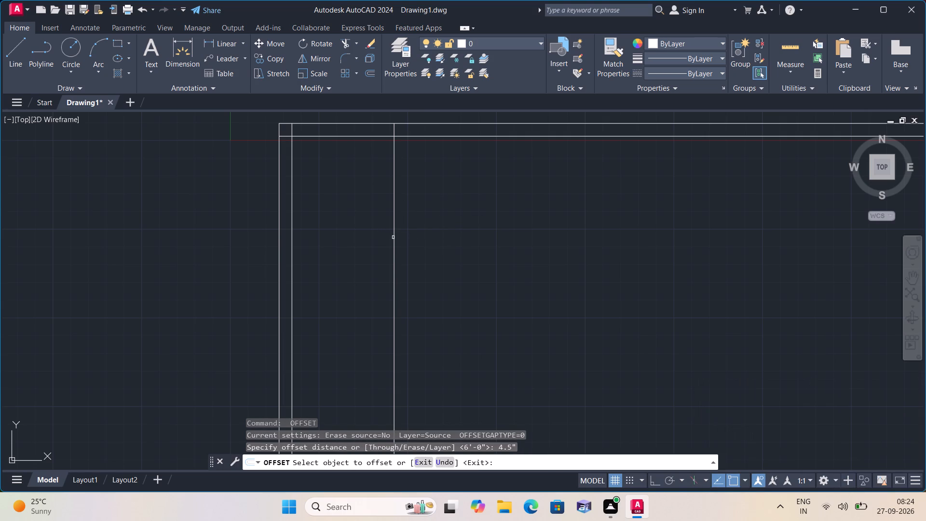
{"action": "left_click", "coordinate": [395, 238]}
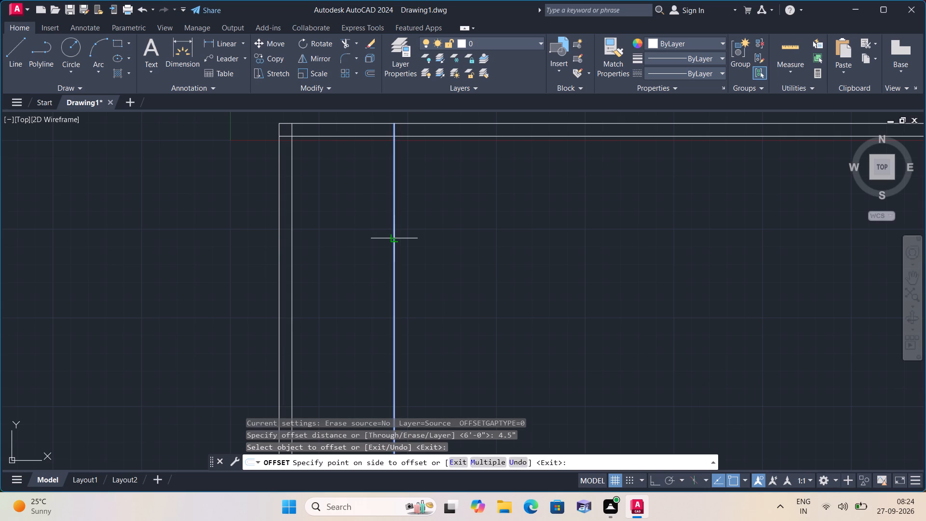
{"action": "left_click", "coordinate": [452, 233]}
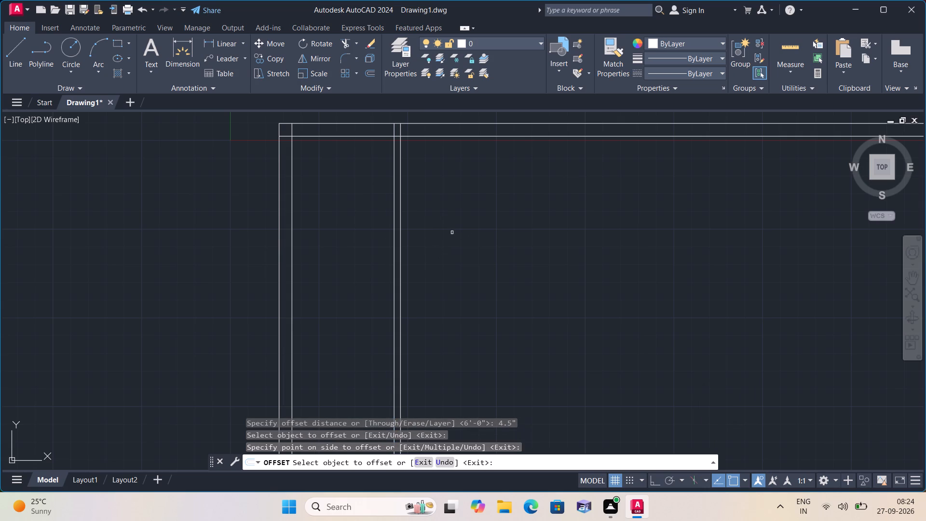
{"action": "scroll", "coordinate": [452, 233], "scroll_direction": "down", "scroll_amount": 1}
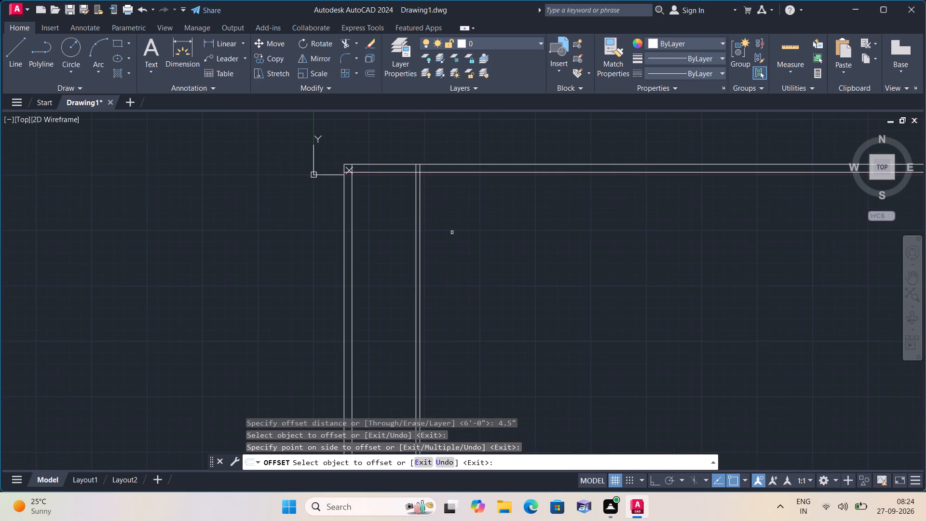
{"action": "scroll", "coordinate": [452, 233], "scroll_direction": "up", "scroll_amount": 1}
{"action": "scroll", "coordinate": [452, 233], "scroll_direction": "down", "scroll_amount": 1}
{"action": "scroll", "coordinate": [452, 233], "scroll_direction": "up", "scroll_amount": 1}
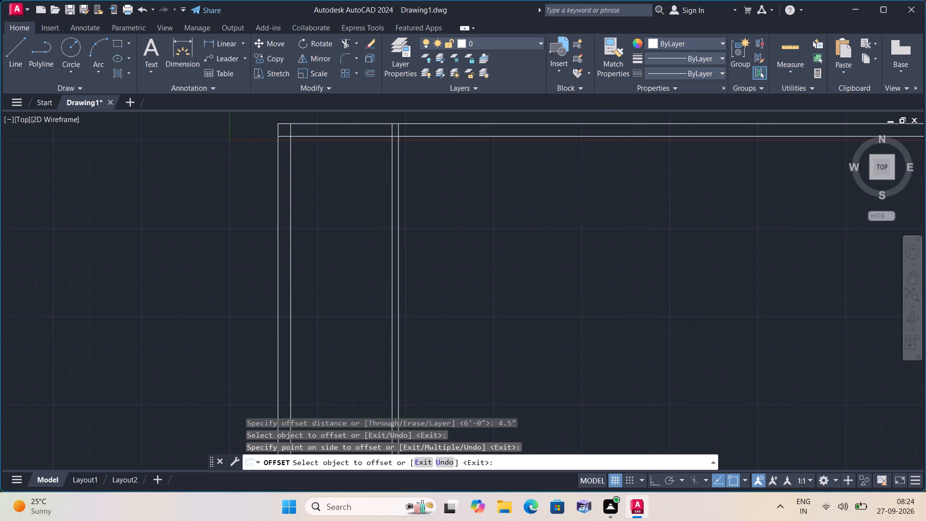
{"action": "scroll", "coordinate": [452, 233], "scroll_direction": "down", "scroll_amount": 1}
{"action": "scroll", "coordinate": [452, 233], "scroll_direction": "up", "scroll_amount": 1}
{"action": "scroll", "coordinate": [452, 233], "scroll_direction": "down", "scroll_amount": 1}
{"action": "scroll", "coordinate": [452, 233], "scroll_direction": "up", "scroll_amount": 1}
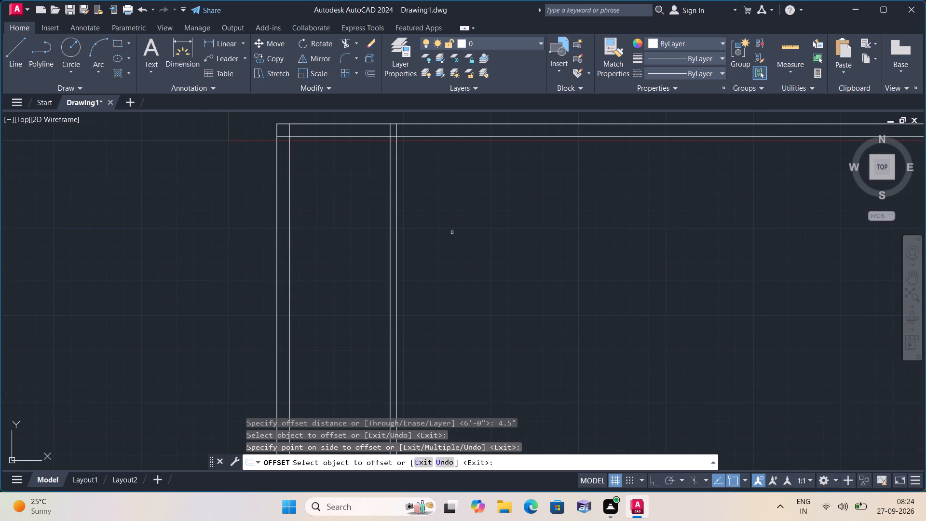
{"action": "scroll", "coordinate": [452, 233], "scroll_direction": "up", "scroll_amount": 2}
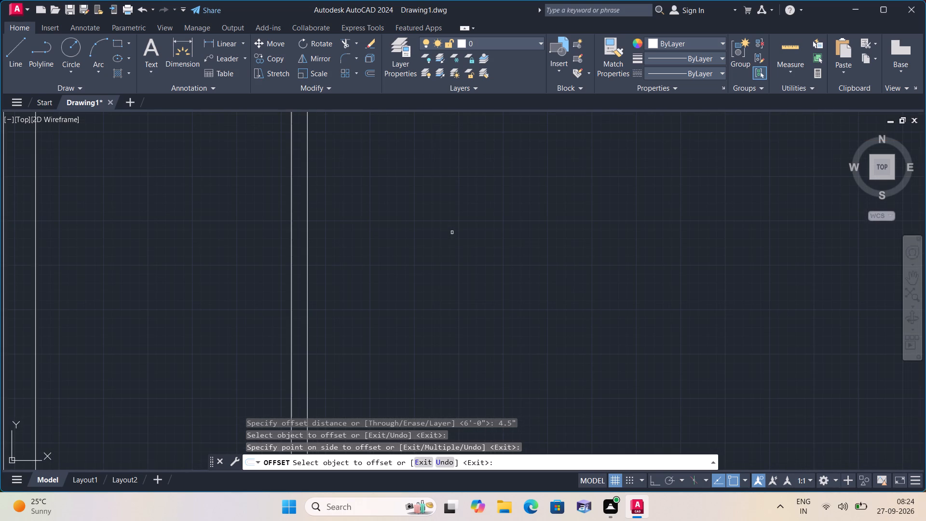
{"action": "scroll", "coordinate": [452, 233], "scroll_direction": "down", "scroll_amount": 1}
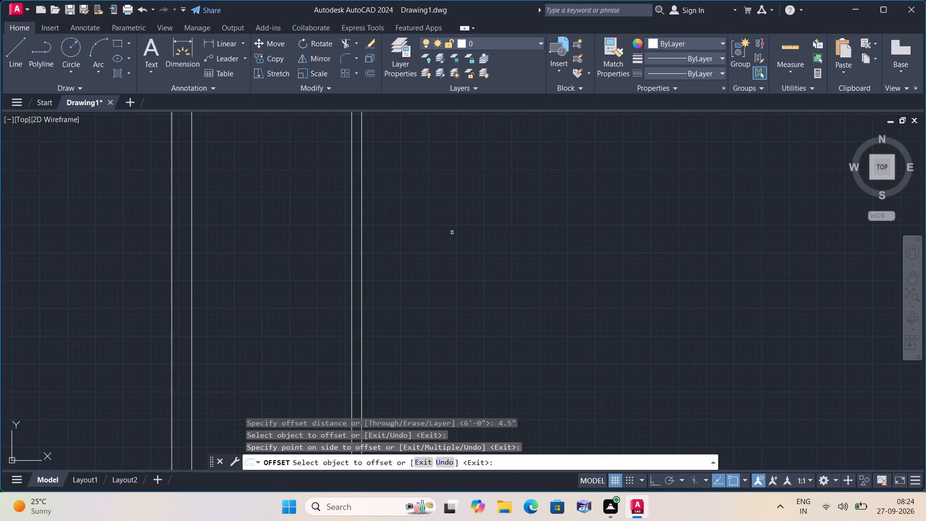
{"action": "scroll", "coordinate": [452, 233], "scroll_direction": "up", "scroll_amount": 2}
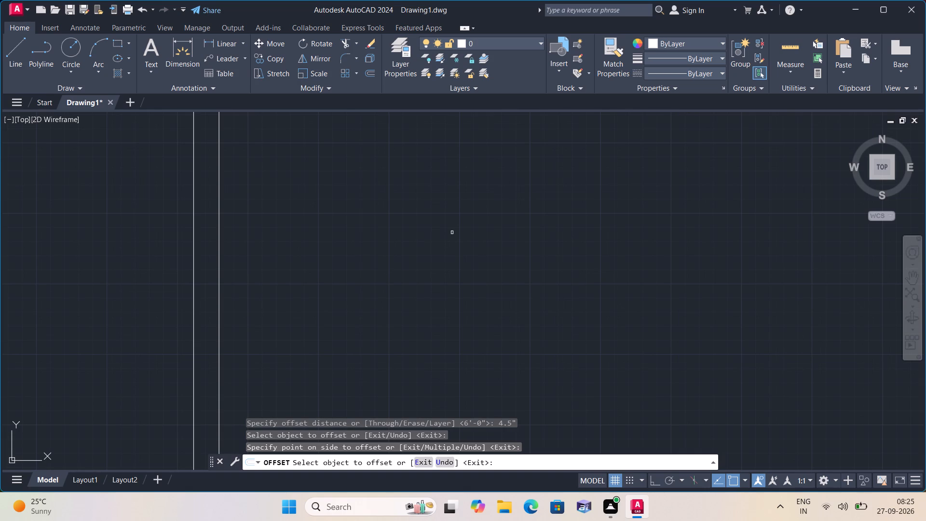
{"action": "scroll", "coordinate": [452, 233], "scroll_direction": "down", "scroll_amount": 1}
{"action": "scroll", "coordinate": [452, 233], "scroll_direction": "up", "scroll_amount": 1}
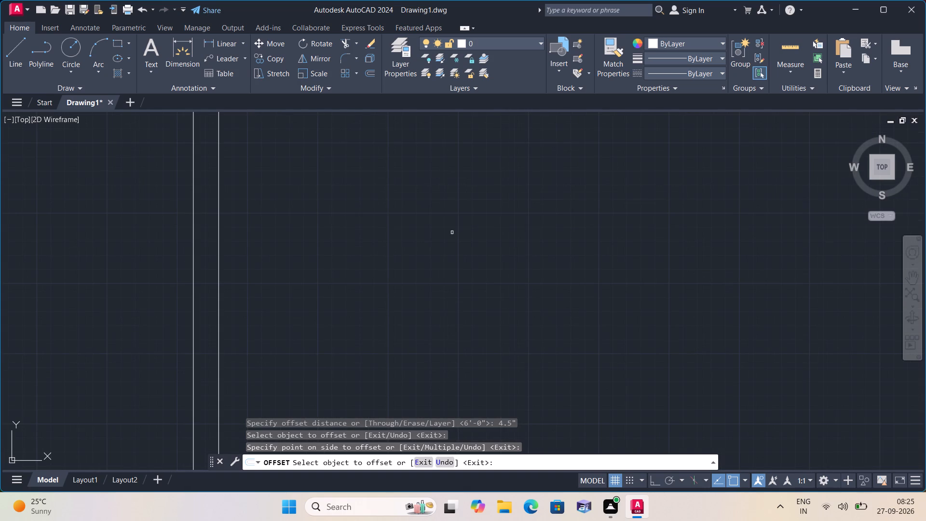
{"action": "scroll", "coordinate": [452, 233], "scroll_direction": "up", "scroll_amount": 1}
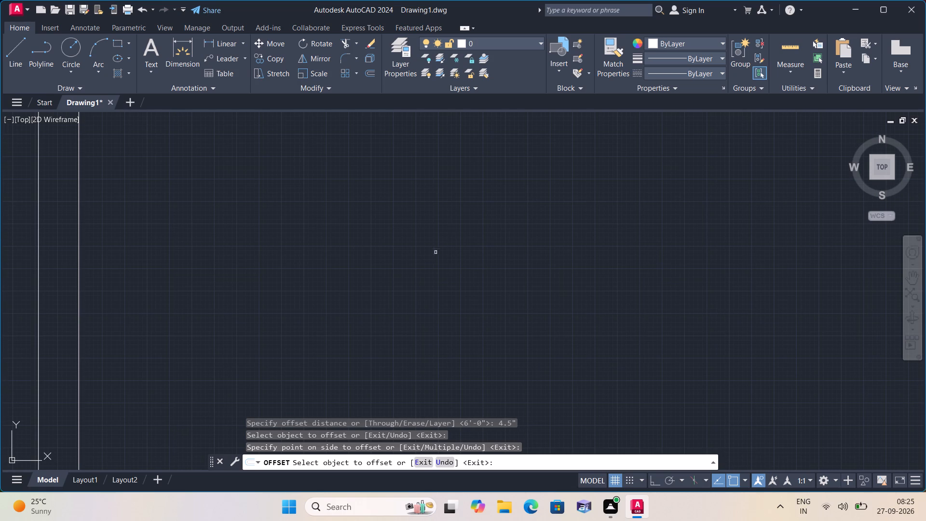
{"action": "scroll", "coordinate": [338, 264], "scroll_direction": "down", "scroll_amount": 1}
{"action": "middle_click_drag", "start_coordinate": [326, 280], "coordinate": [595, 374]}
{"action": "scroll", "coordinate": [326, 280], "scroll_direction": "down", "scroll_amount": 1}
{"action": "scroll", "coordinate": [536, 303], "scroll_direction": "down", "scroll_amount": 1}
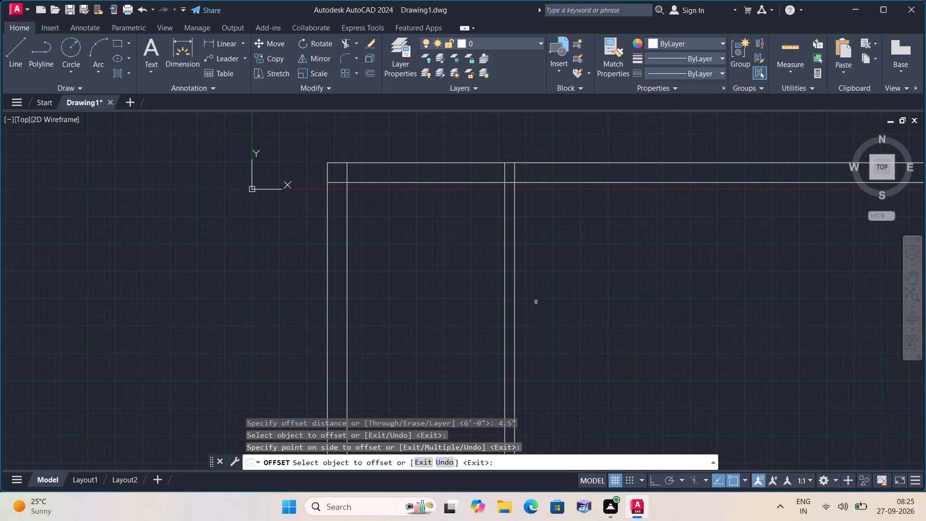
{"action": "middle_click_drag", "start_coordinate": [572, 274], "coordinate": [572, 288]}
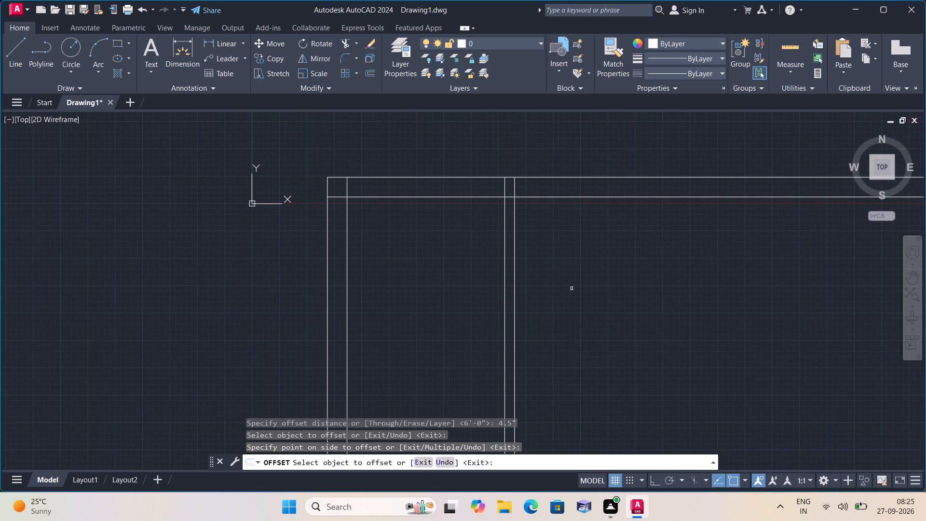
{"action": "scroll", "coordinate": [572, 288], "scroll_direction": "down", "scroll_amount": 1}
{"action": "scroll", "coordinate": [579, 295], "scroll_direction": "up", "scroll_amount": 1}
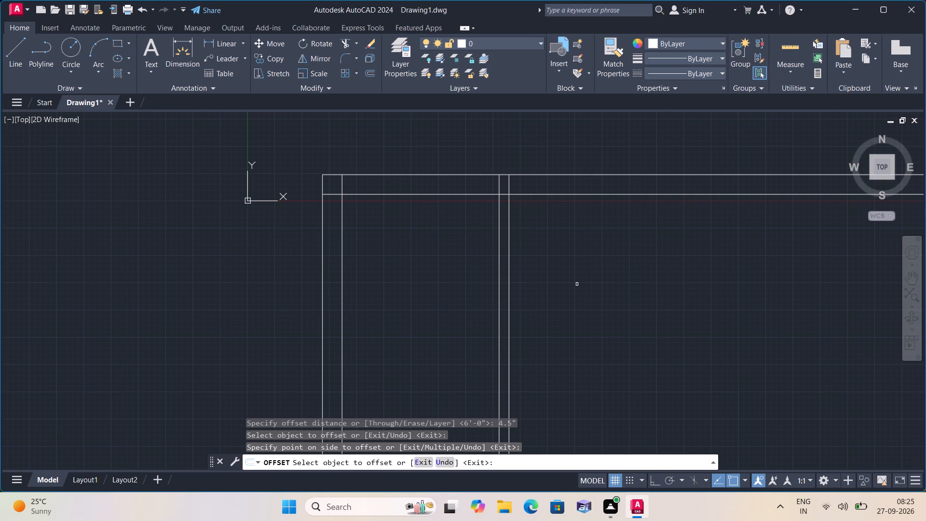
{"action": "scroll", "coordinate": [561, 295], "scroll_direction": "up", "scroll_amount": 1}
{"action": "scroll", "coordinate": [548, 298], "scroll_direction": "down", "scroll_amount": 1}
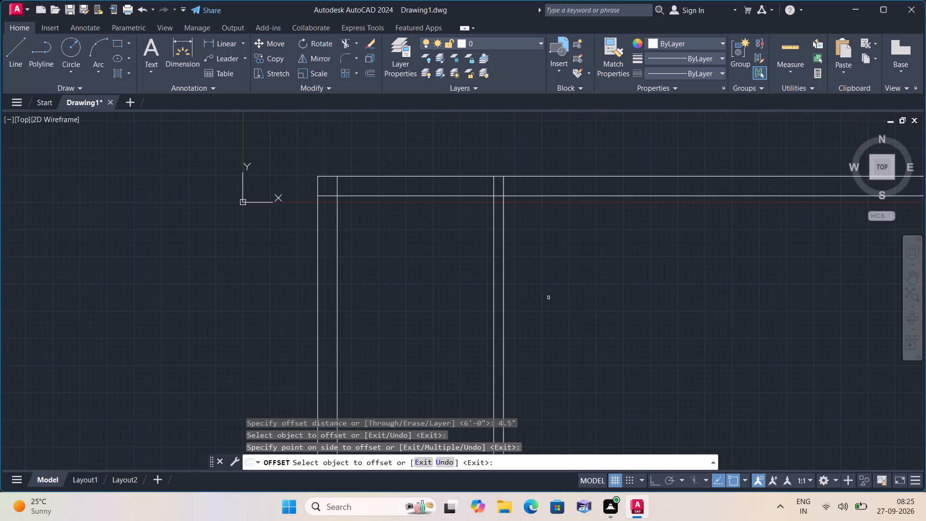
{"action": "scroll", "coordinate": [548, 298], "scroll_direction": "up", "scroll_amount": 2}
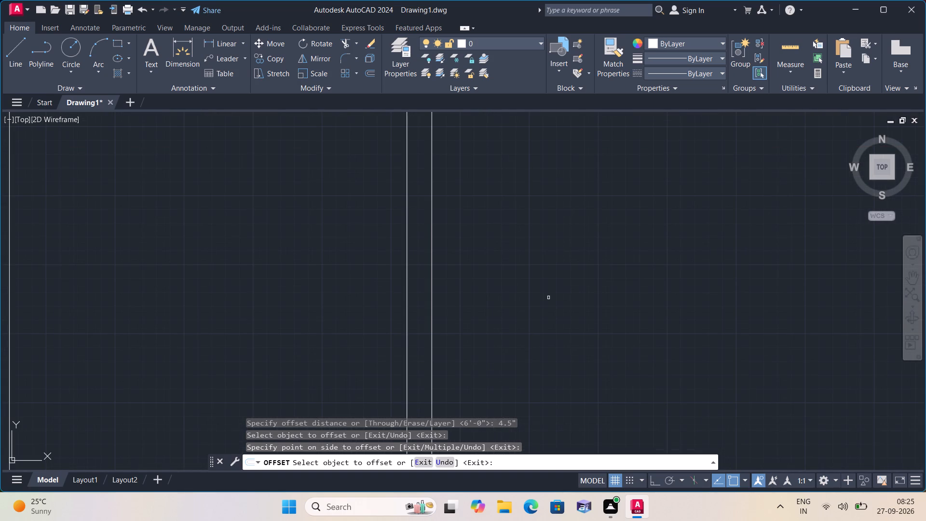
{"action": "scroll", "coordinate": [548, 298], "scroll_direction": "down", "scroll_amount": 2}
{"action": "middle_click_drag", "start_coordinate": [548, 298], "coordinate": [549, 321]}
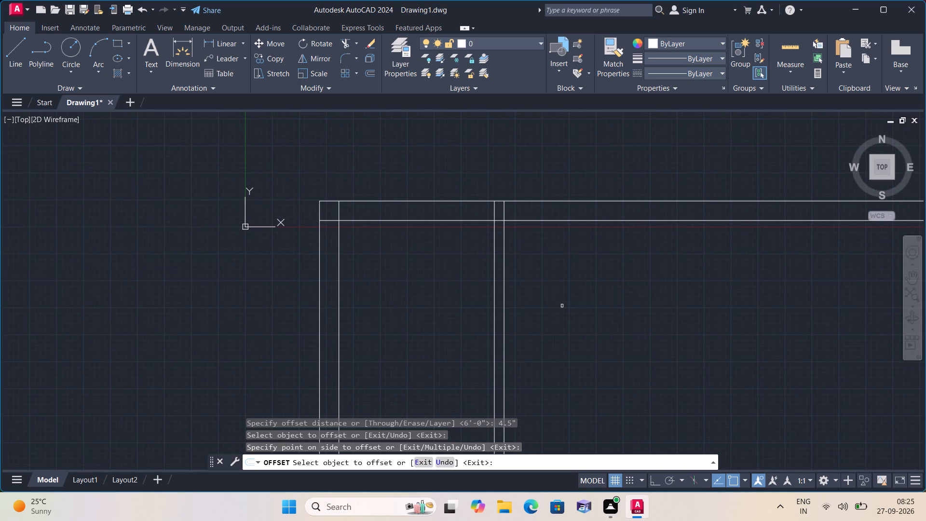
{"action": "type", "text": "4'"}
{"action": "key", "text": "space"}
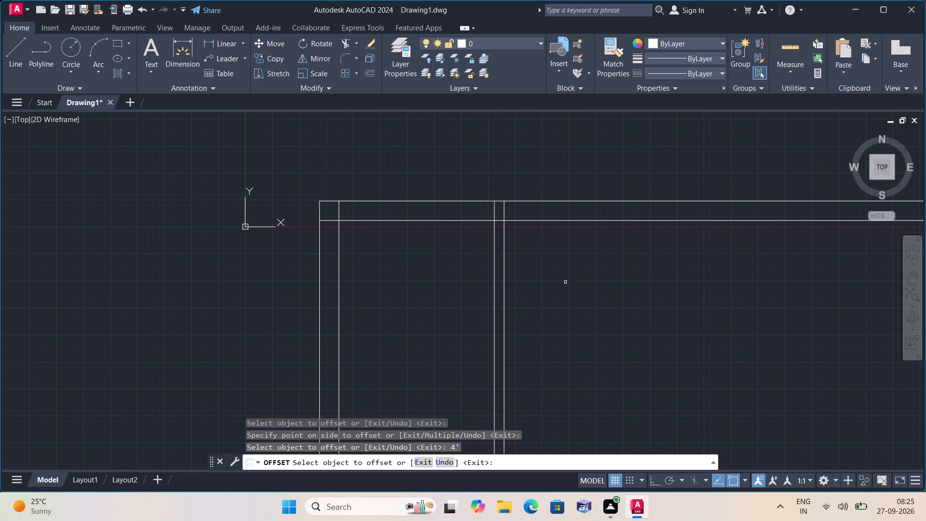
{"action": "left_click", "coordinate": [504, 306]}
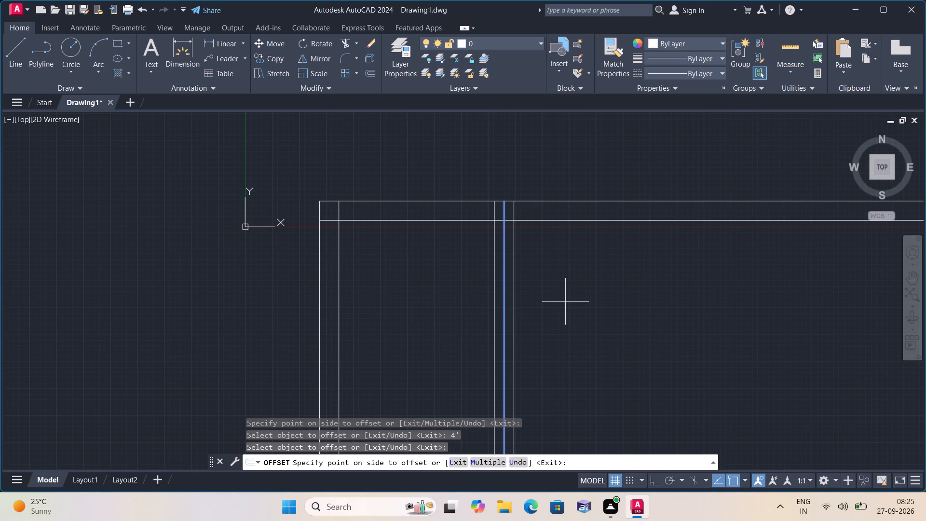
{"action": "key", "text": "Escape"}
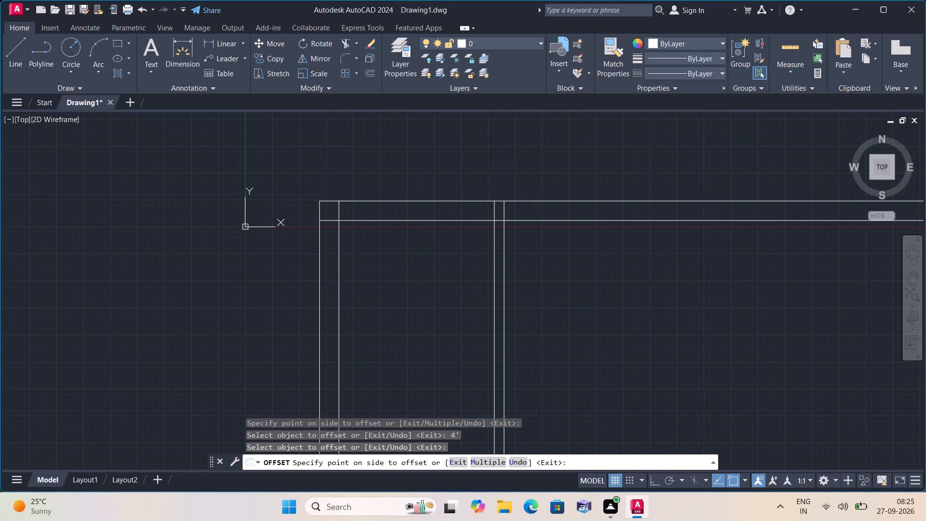
Offset the right line of the thin partition 4' to the right.
{"action": "key", "text": "space"}
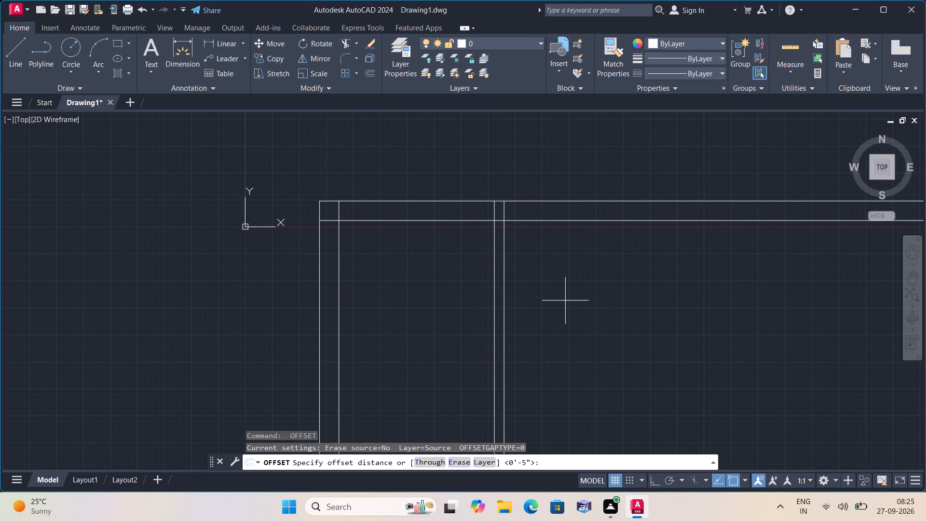
{"action": "type", "text": "4'"}
{"action": "key", "text": "space"}
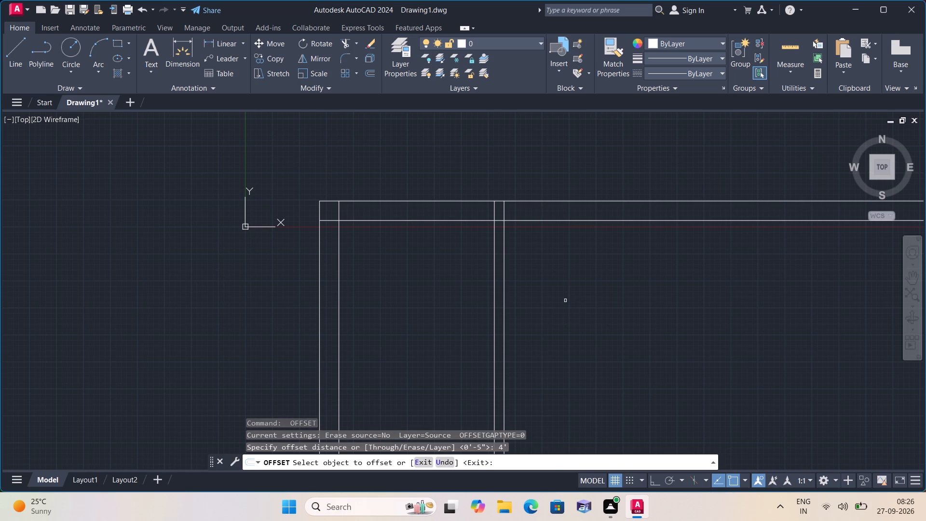
{"action": "left_click", "coordinate": [505, 319]}
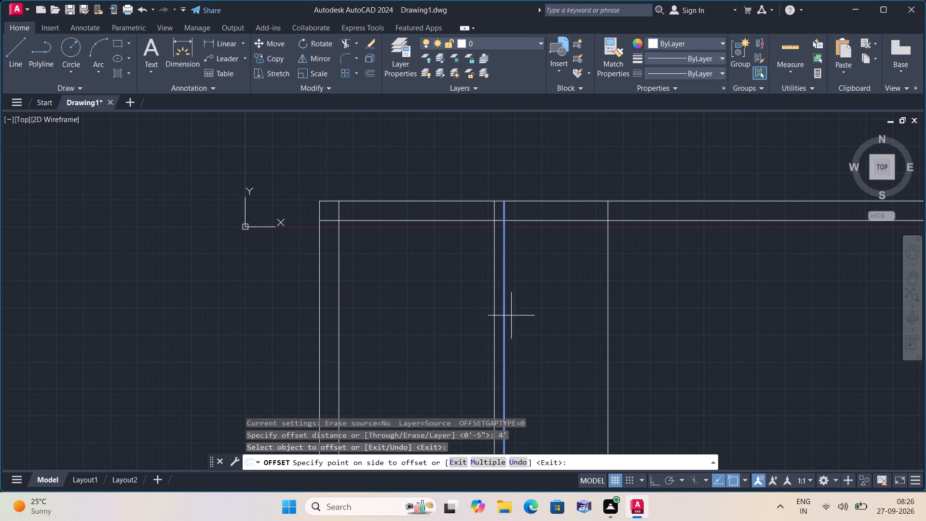
{"action": "left_click", "coordinate": [581, 308]}
{"action": "key", "text": "space"}
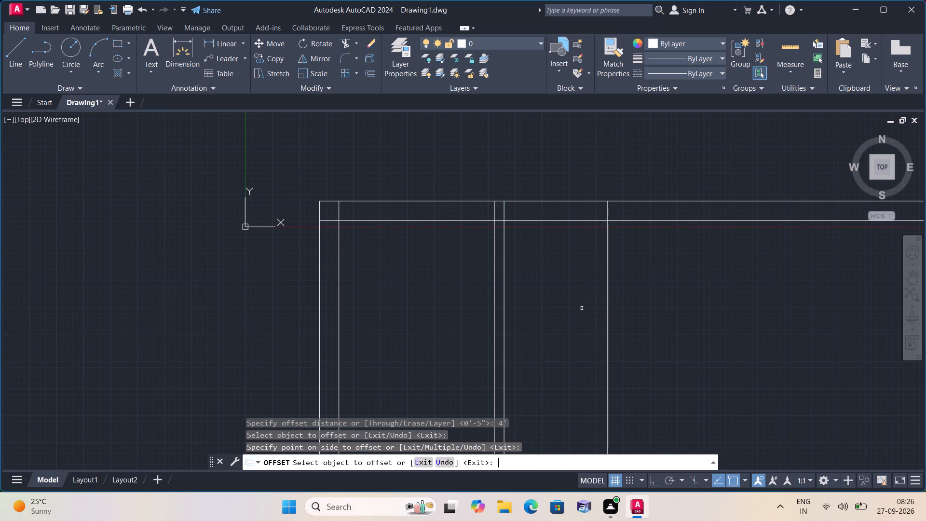
Offset the new vertical line 4.5" to the right to form a second partition wall.
{"action": "key", "text": "space"}
{"action": "type", "text": "4.5"}
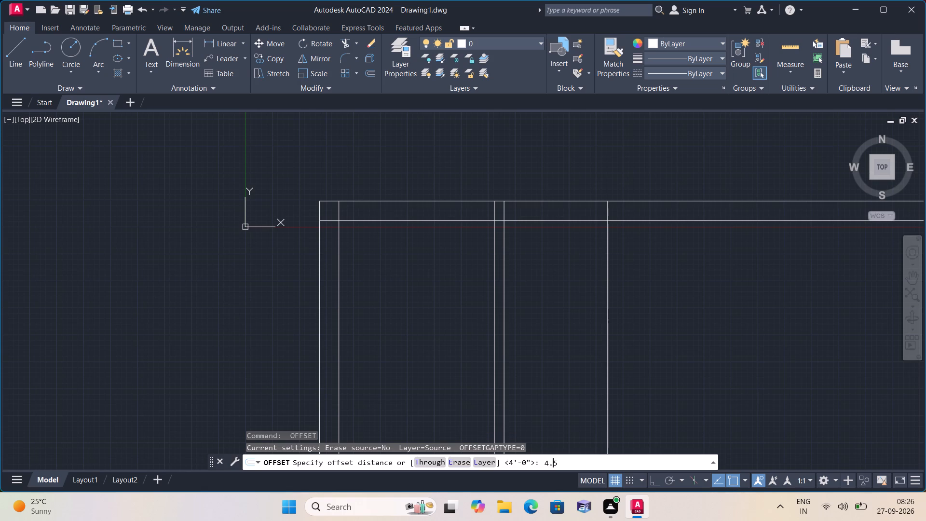
{"action": "type", "text": "\""}
{"action": "key", "text": "space"}
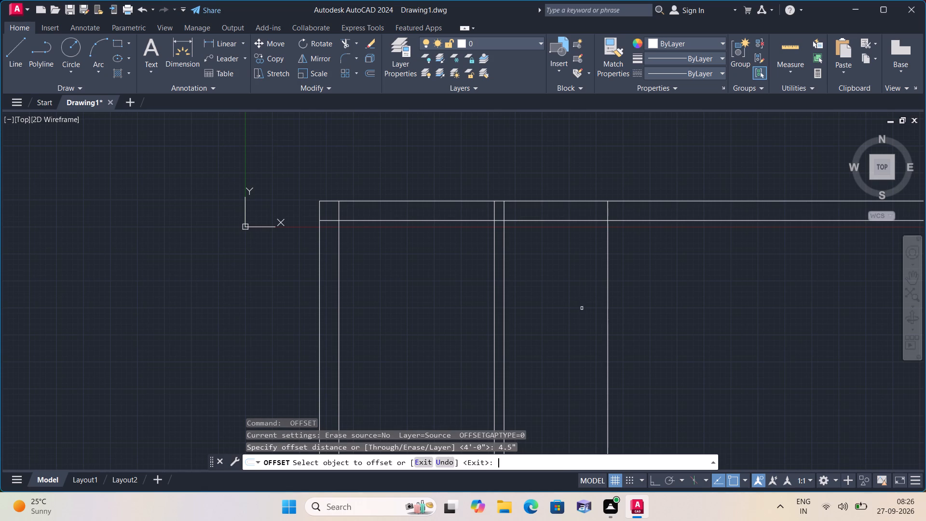
{"action": "left_click", "coordinate": [609, 313]}
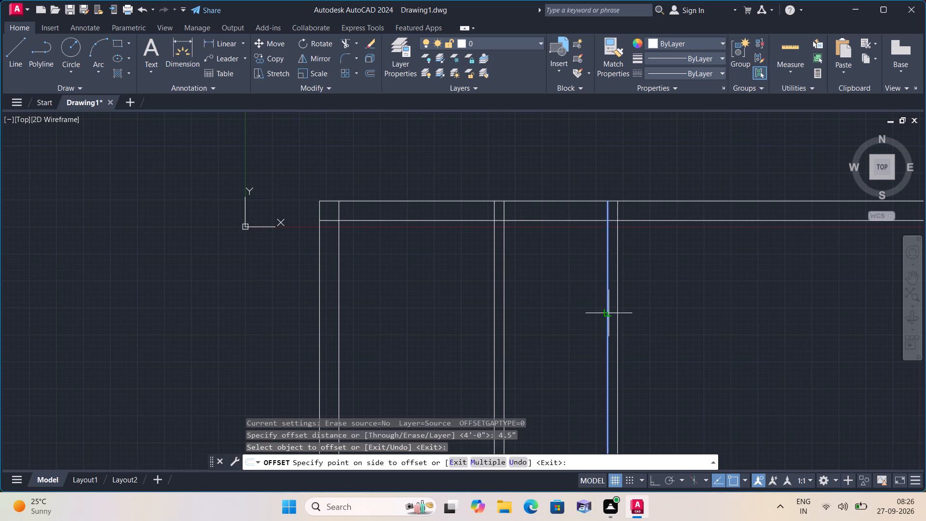
{"action": "left_click", "coordinate": [652, 311]}
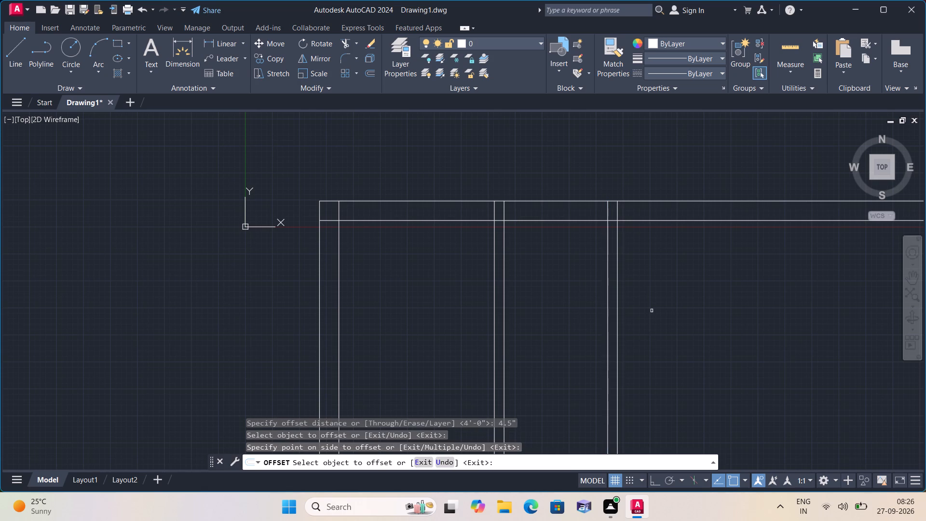
{"action": "key", "text": "space"}
Offset the second partition's right line 10' to the right.
{"action": "key", "text": "space"}
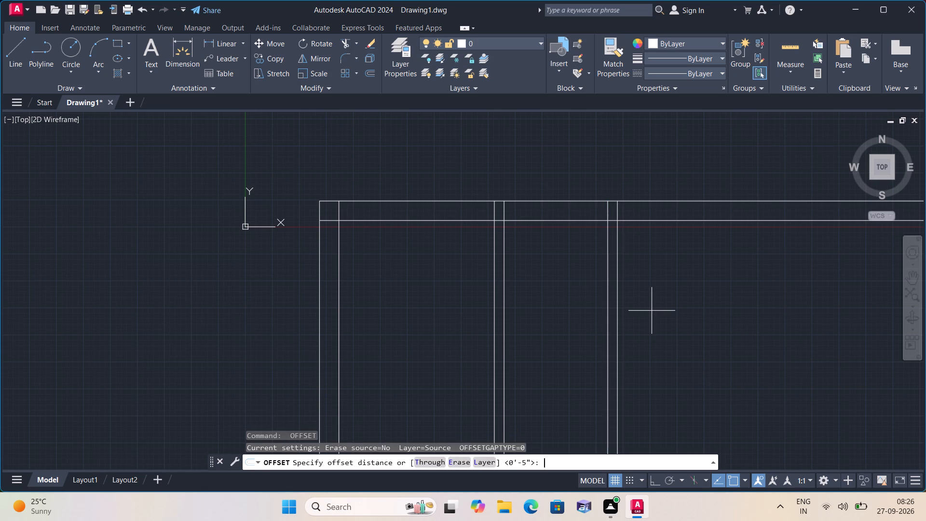
{"action": "type", "text": "10'"}
{"action": "key", "text": "space"}
{"action": "left_click", "coordinate": [619, 317]}
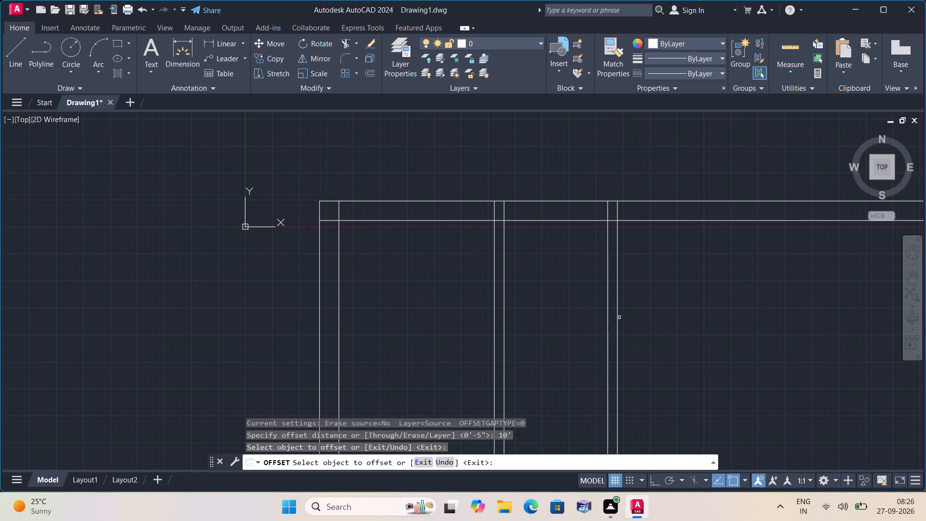
{"action": "left_click", "coordinate": [619, 317]}
{"action": "left_click", "coordinate": [617, 312]}
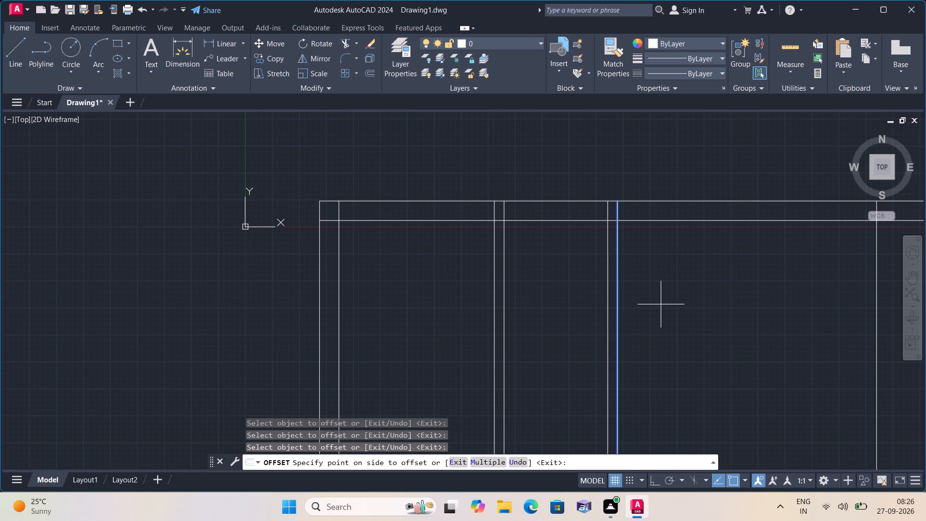
{"action": "left_click", "coordinate": [692, 301]}
{"action": "scroll", "coordinate": [692, 301], "scroll_direction": "down", "scroll_amount": 1}
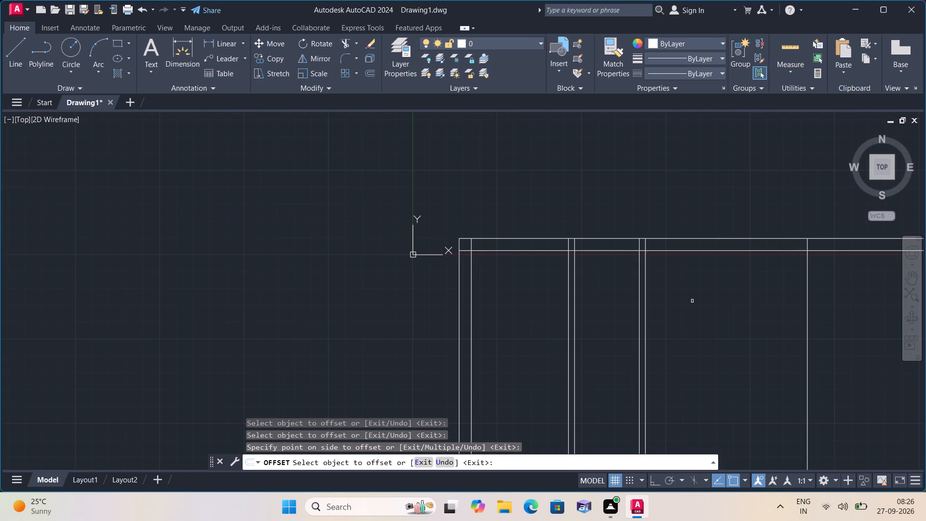
{"action": "key", "text": "space"}
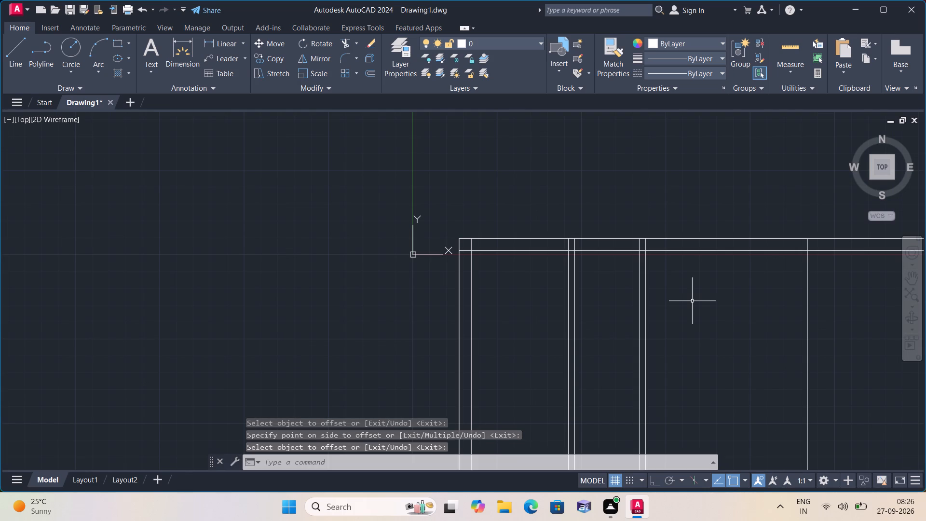
Offset the rightmost vertical line 9" to the right to form the right outer wall.
{"action": "key", "text": "space"}
{"action": "key", "text": "9"}
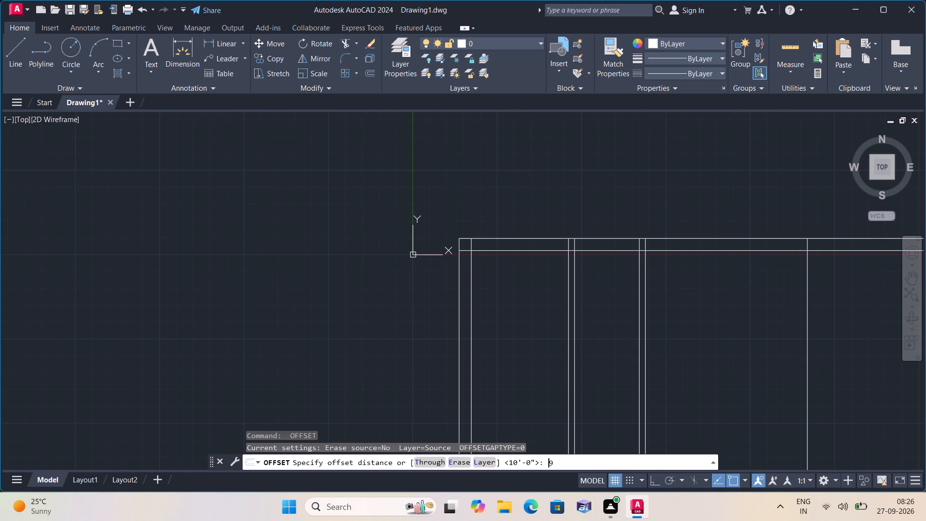
{"action": "key", "text": "shift+quotedbl"}
{"action": "key", "text": "space"}
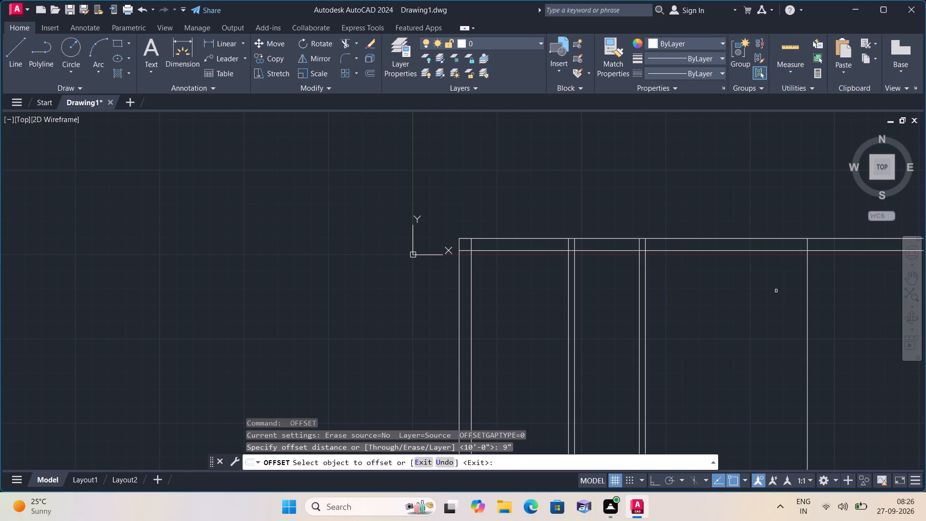
{"action": "left_click", "coordinate": [808, 305]}
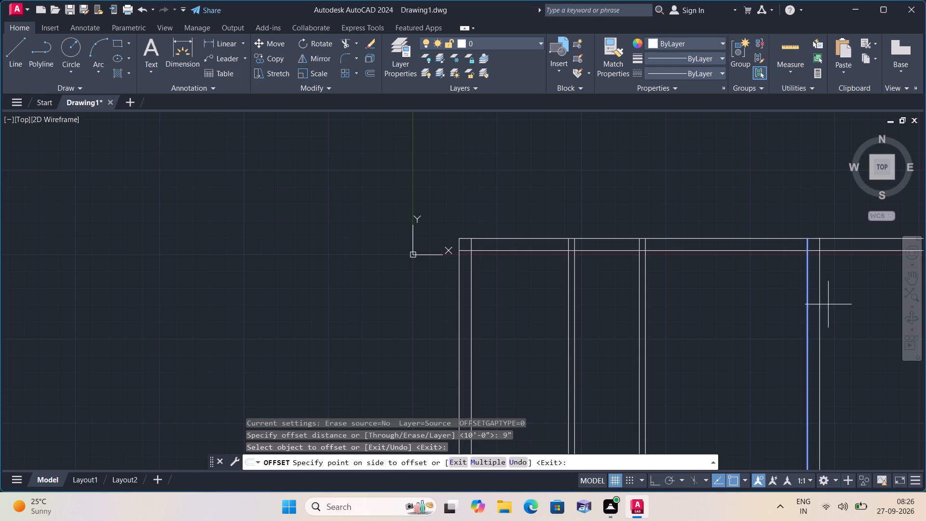
{"action": "left_click", "coordinate": [849, 302]}
{"action": "middle_click_drag", "start_coordinate": [839, 299], "coordinate": [599, 302]}
{"action": "scroll", "coordinate": [777, 306], "scroll_direction": "down", "scroll_amount": 1}
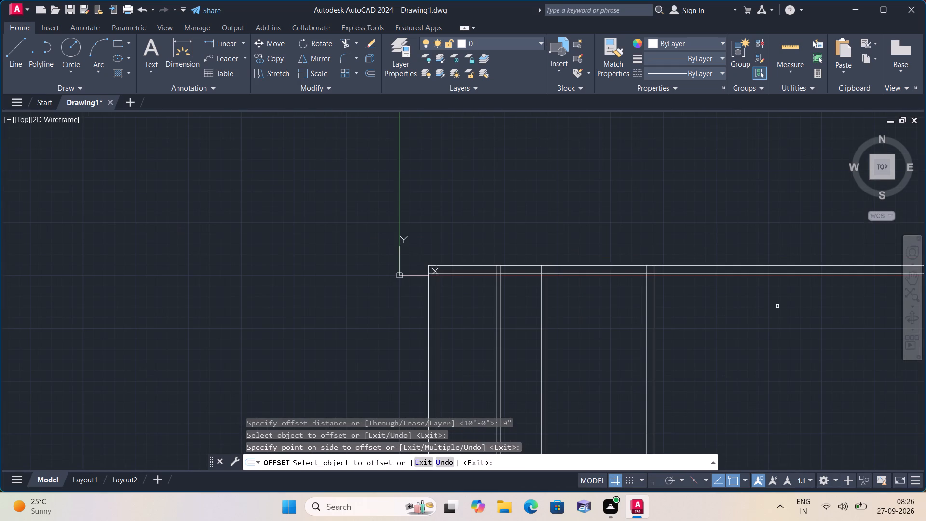
{"action": "key", "text": "space"}
Trim both horizontal top wall lines where they extend past the right outer wall.
{"action": "type", "text": "trim"}
{"action": "key", "text": "space"}
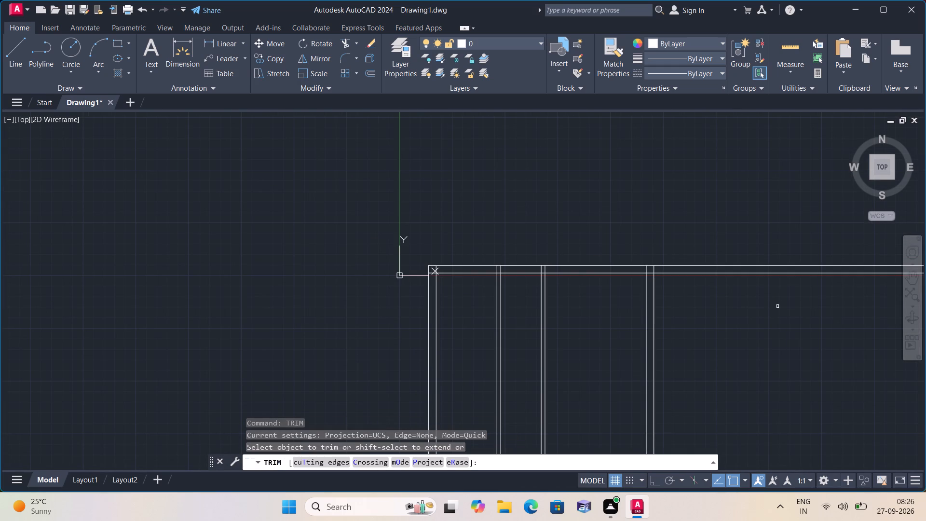
{"action": "left_click", "coordinate": [776, 379]}
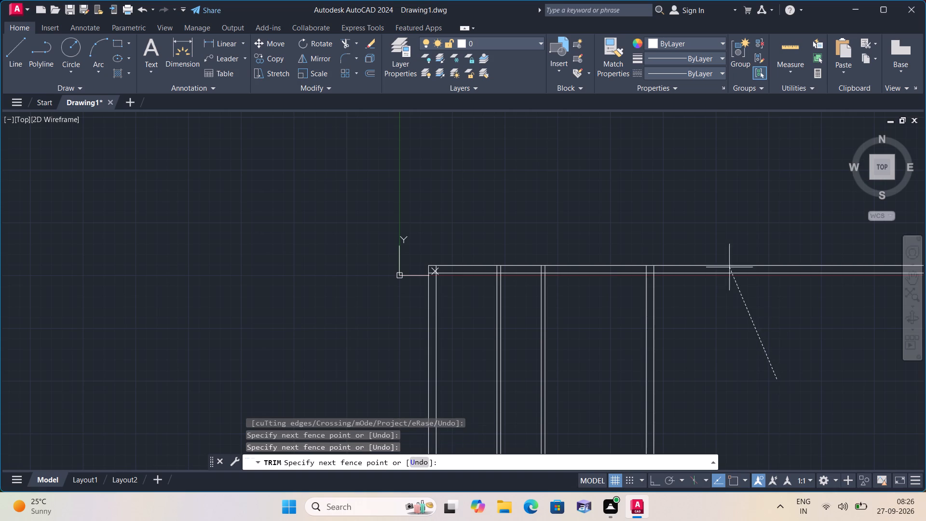
{"action": "left_click", "coordinate": [705, 208]}
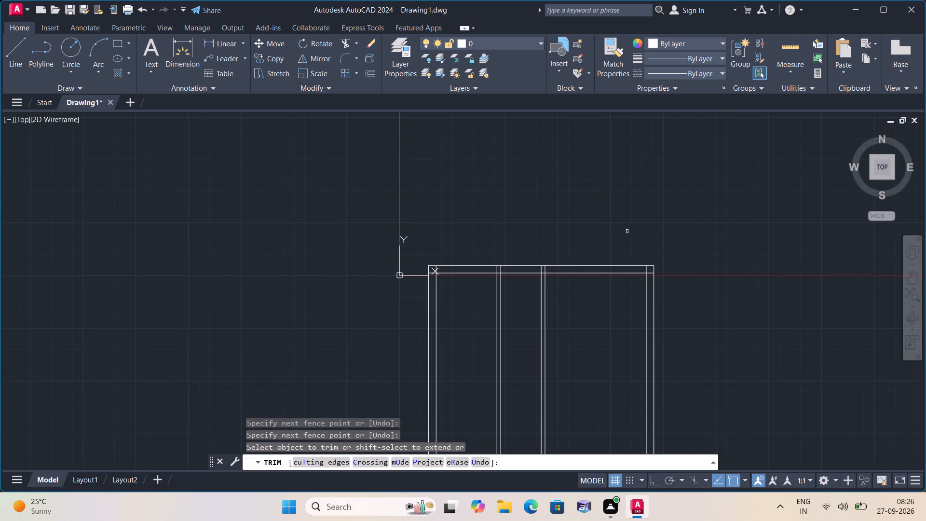
Trim the inner outer-wall lines and both partitions' vertical lines where they run through the top wall's thickness.
{"action": "scroll", "coordinate": [439, 274], "scroll_direction": "up", "scroll_amount": 4}
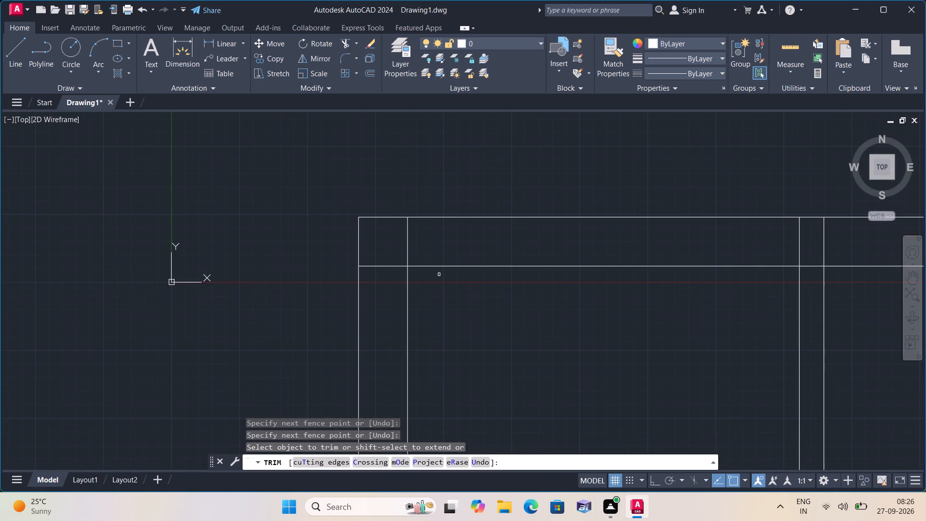
{"action": "left_click", "coordinate": [392, 244]}
{"action": "left_click", "coordinate": [500, 236]}
{"action": "scroll", "coordinate": [500, 236], "scroll_direction": "down", "scroll_amount": 1}
{"action": "middle_click_drag", "start_coordinate": [502, 247], "coordinate": [334, 294]}
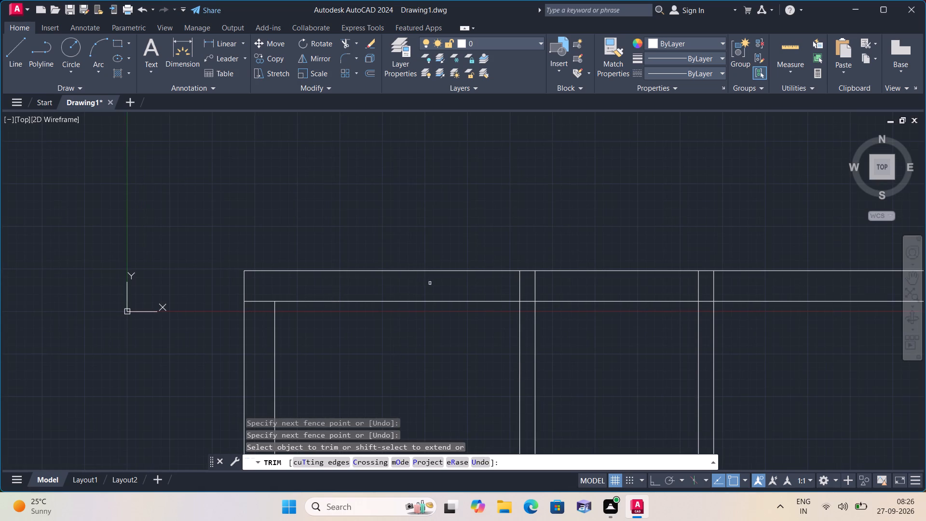
{"action": "left_click", "coordinate": [476, 286]}
{"action": "left_click", "coordinate": [555, 283]}
{"action": "scroll", "coordinate": [555, 284], "scroll_direction": "down", "scroll_amount": 1}
{"action": "middle_click_drag", "start_coordinate": [491, 290], "coordinate": [474, 292]}
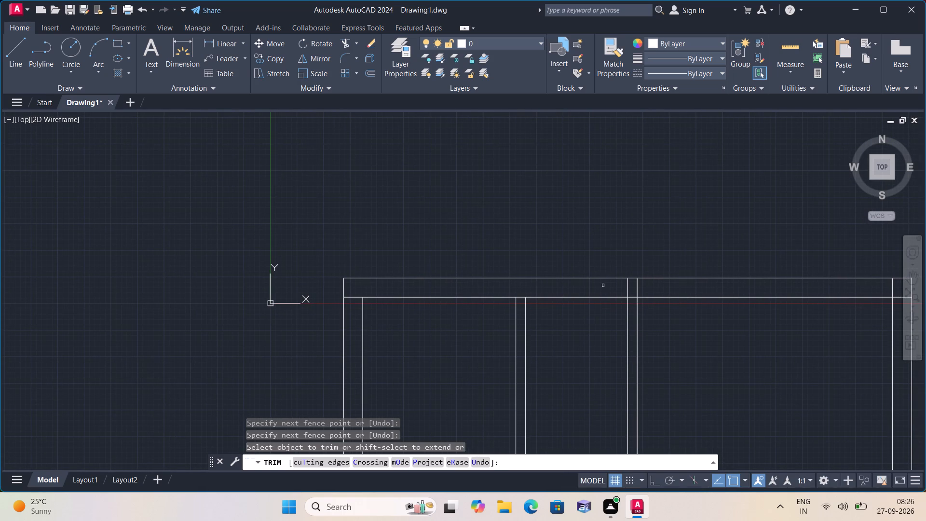
{"action": "left_click", "coordinate": [613, 291]}
{"action": "left_click", "coordinate": [645, 291]}
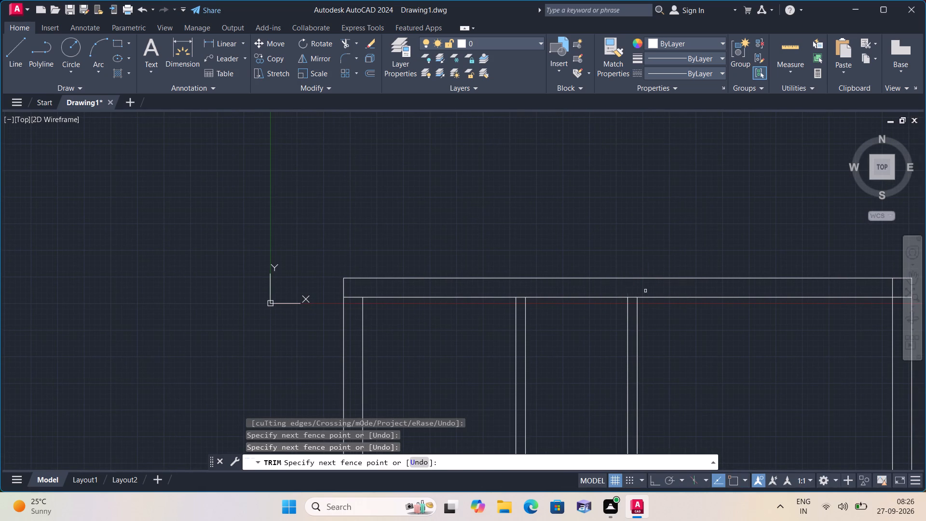
{"action": "scroll", "coordinate": [645, 291], "scroll_direction": "down", "scroll_amount": 1}
{"action": "middle_click_drag", "start_coordinate": [710, 339], "coordinate": [640, 344]}
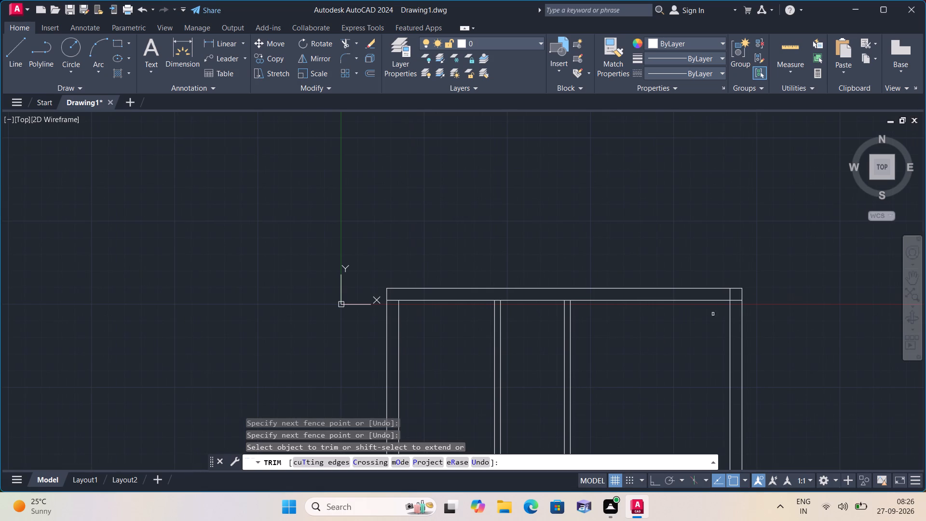
{"action": "left_click", "coordinate": [730, 297]}
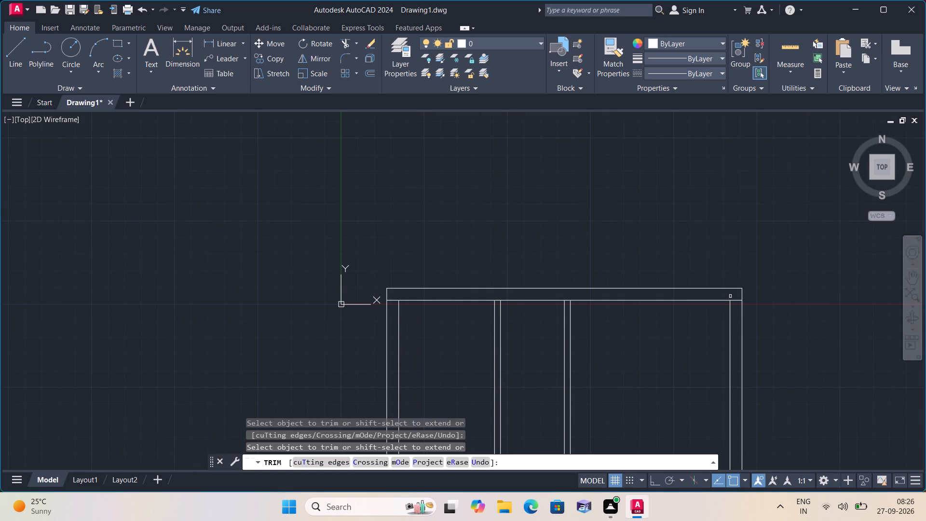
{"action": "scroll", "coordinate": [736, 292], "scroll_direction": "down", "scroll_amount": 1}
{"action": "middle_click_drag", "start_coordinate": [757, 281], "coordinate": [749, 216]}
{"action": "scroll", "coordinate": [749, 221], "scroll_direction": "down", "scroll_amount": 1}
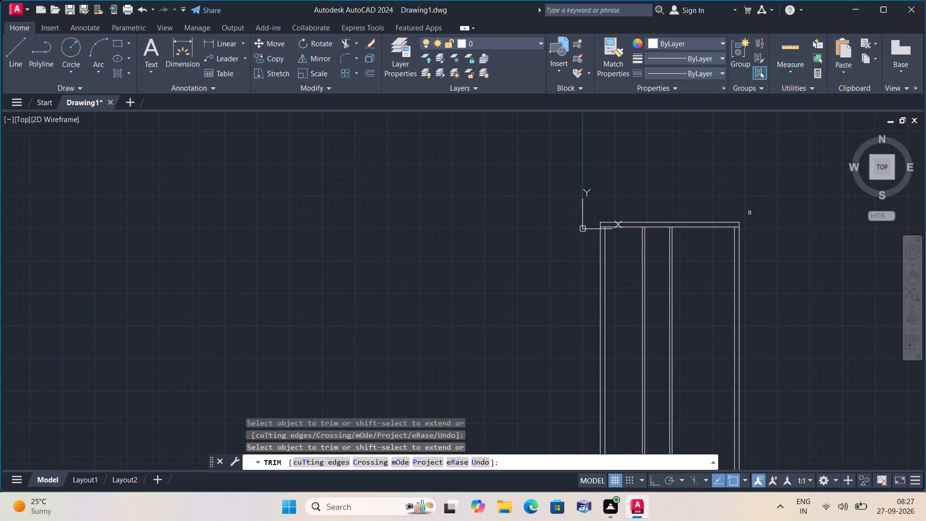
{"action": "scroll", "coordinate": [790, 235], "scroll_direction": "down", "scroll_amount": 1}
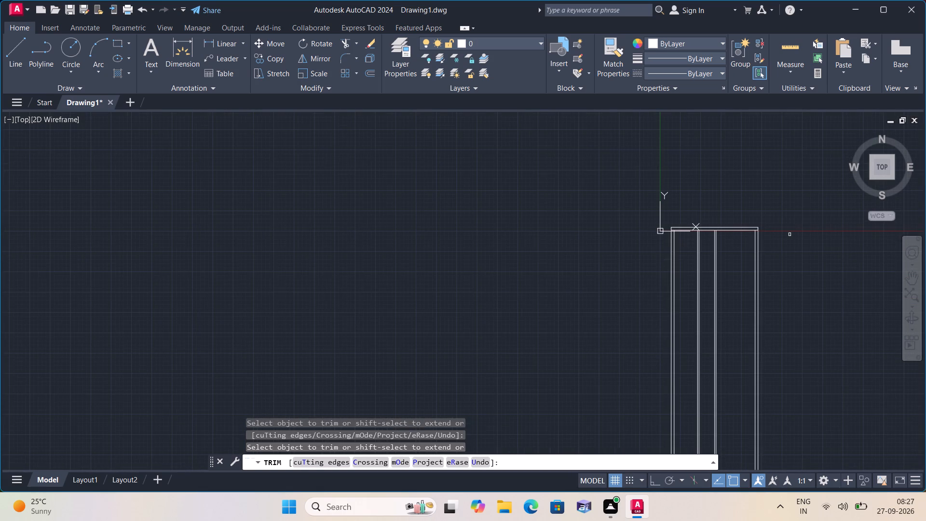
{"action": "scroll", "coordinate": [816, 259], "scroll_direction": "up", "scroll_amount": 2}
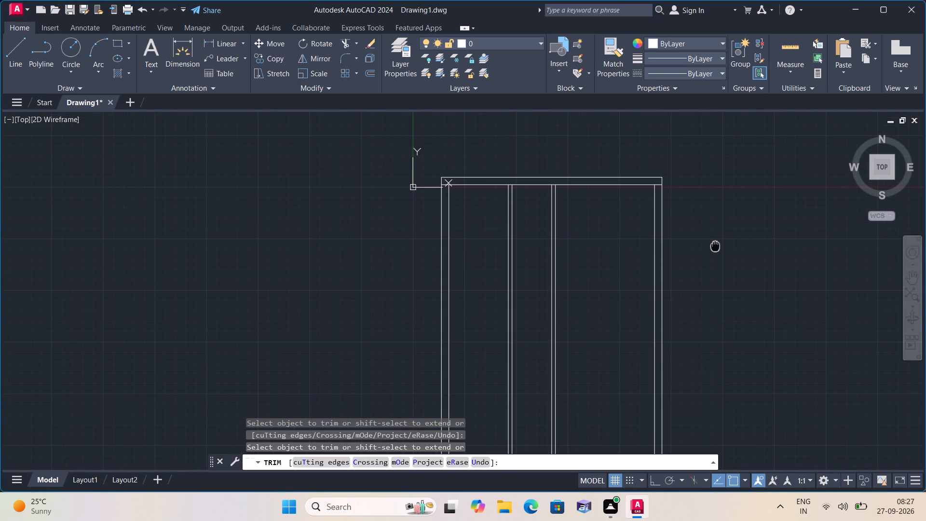
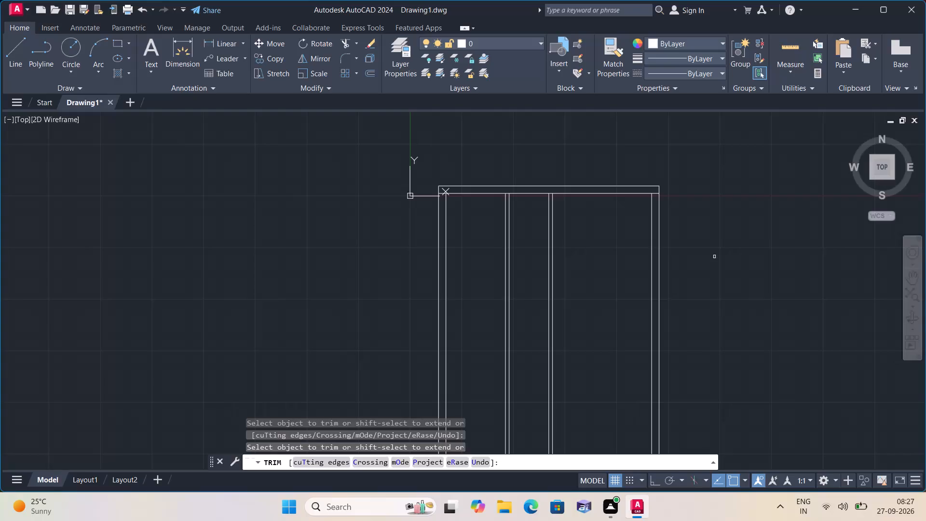
Offset the top wall's inner horizontal line 8' downward.
{"action": "key", "text": "space"}
{"action": "key", "text": "o"}
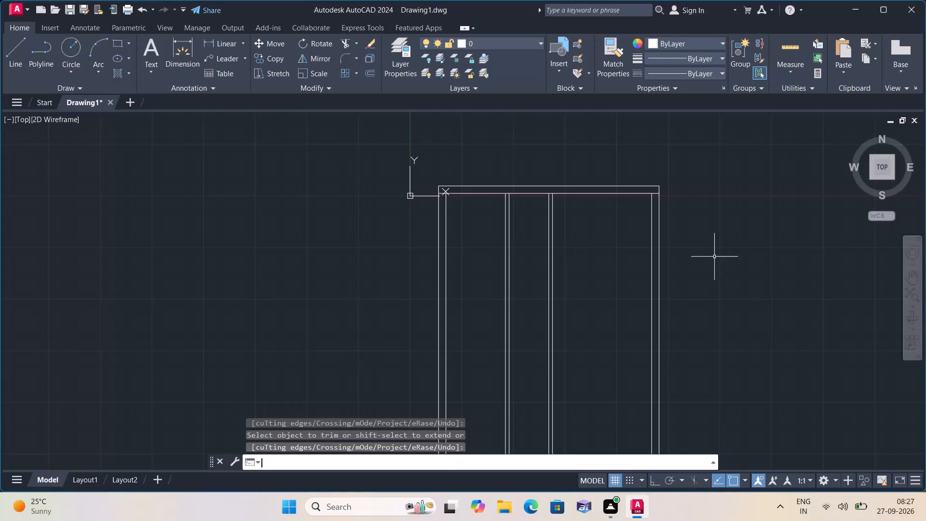
{"action": "key", "text": "f"}
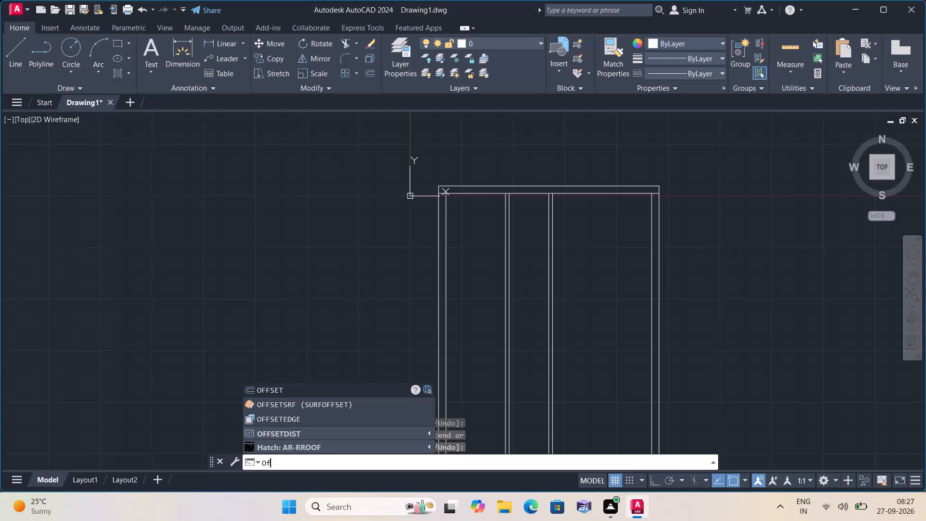
{"action": "key", "text": "space"}
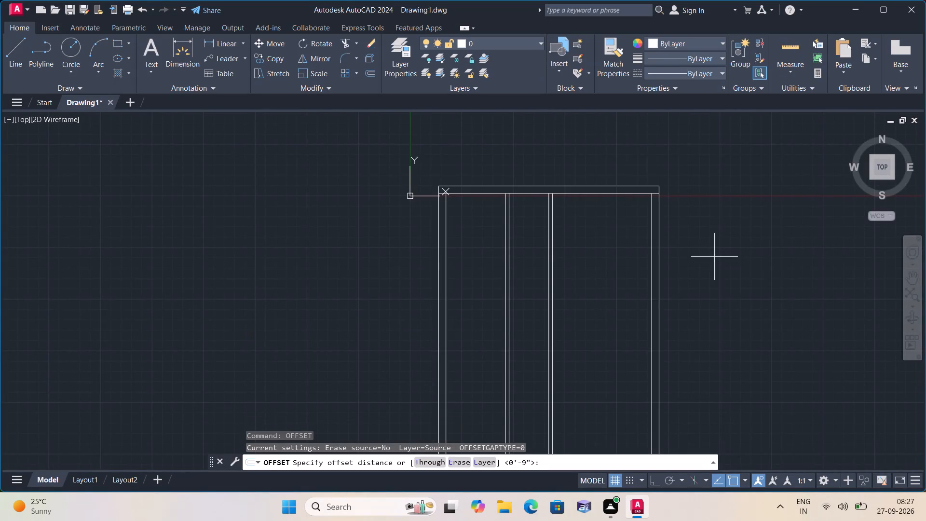
{"action": "scroll", "coordinate": [700, 275], "scroll_direction": "up", "scroll_amount": 1}
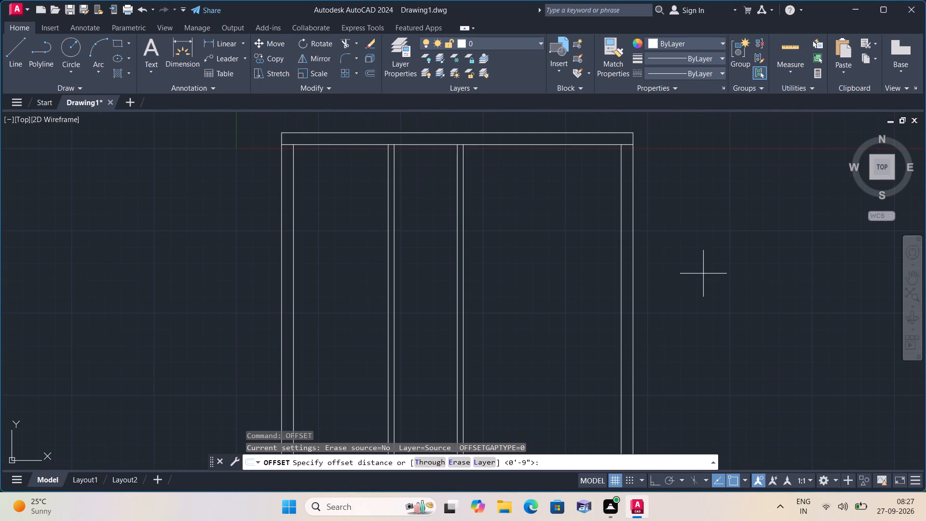
{"action": "key", "text": "8"}
{"action": "type", "text": "'"}
{"action": "key", "text": "space"}
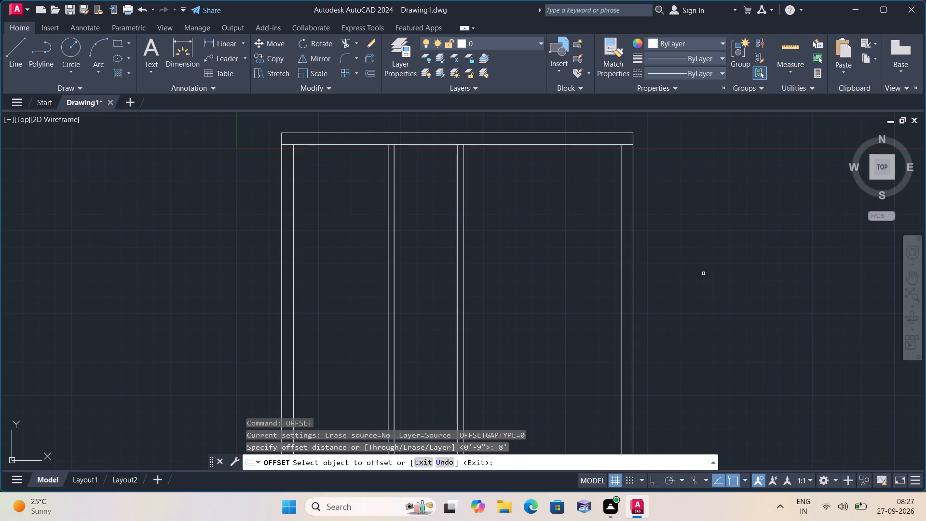
{"action": "left_click", "coordinate": [592, 146]}
{"action": "left_click", "coordinate": [583, 259]}
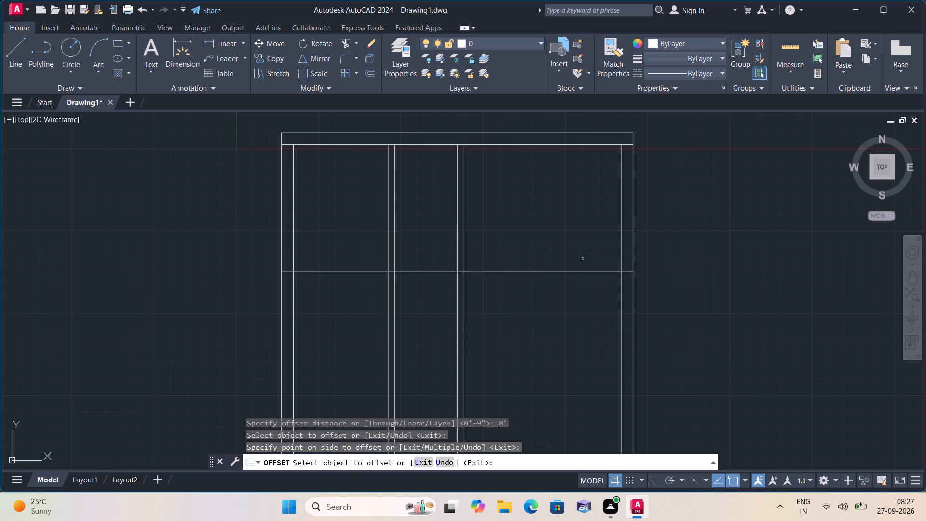
{"action": "scroll", "coordinate": [535, 340], "scroll_direction": "down", "scroll_amount": 1}
{"action": "middle_click_drag", "start_coordinate": [535, 340], "coordinate": [608, 353]}
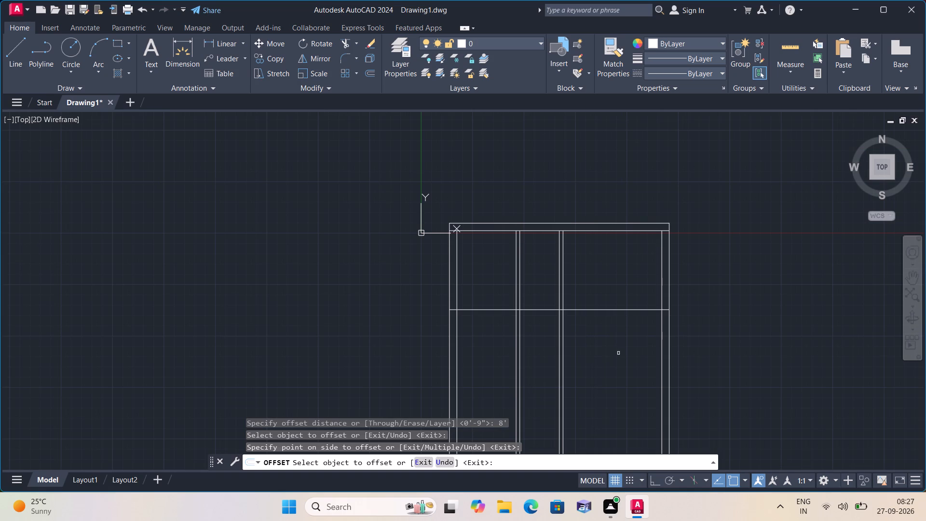
{"action": "key", "text": "space"}
Offset the new horizontal line 4.5" downward to form a horizontal partition.
{"action": "key", "text": "space"}
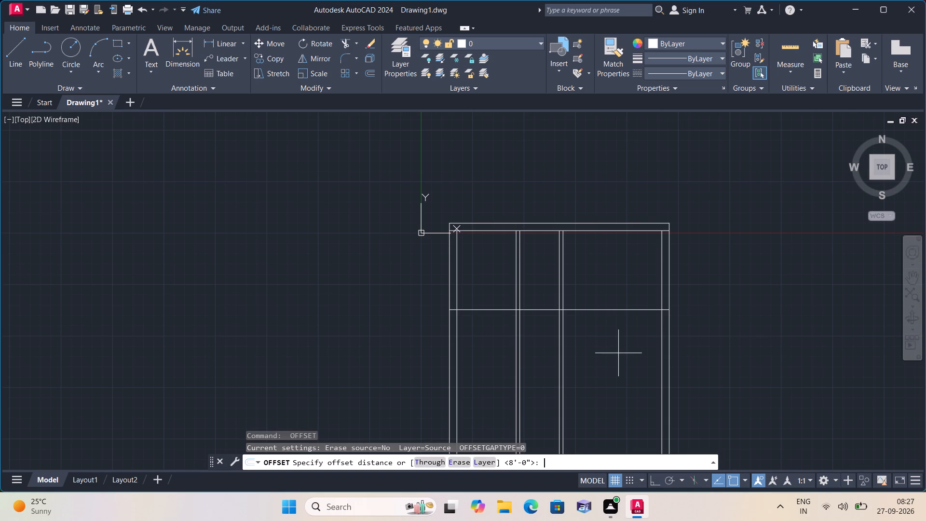
{"action": "key", "text": "4"}
{"action": "type", "text": ".5"}
{"action": "type", "text": "\""}
{"action": "key", "text": "space"}
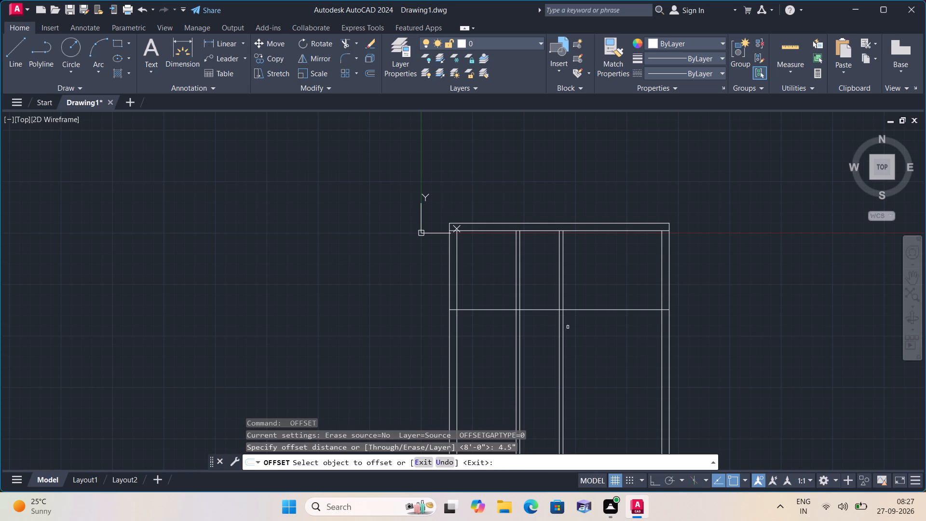
{"action": "left_click", "coordinate": [538, 310]}
{"action": "left_click", "coordinate": [535, 341]}
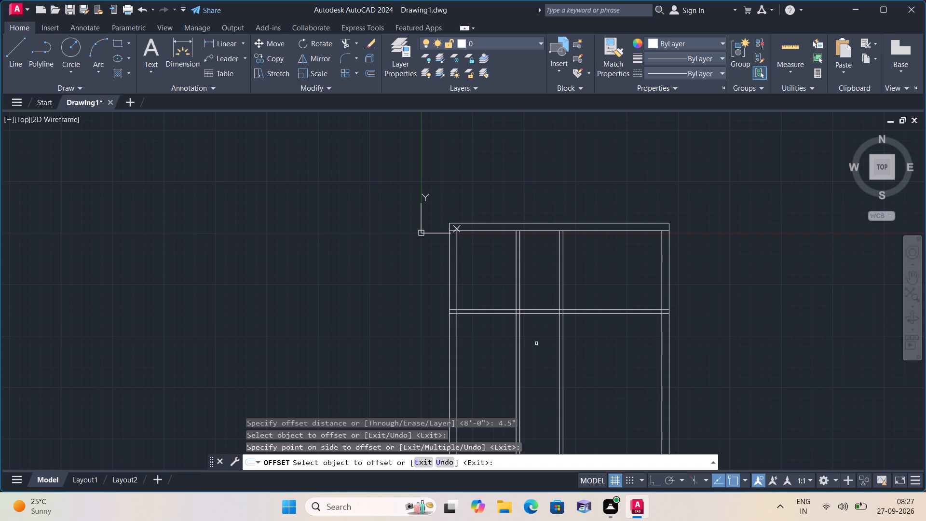
{"action": "key", "text": "space"}
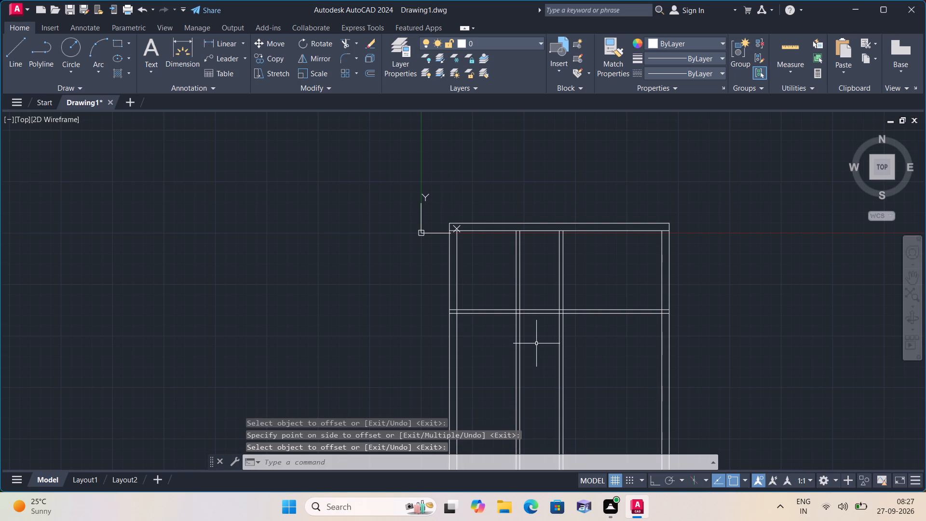
Trim both vertical lines of the first partition below the horizontal partition.
{"action": "type", "text": "trim"}
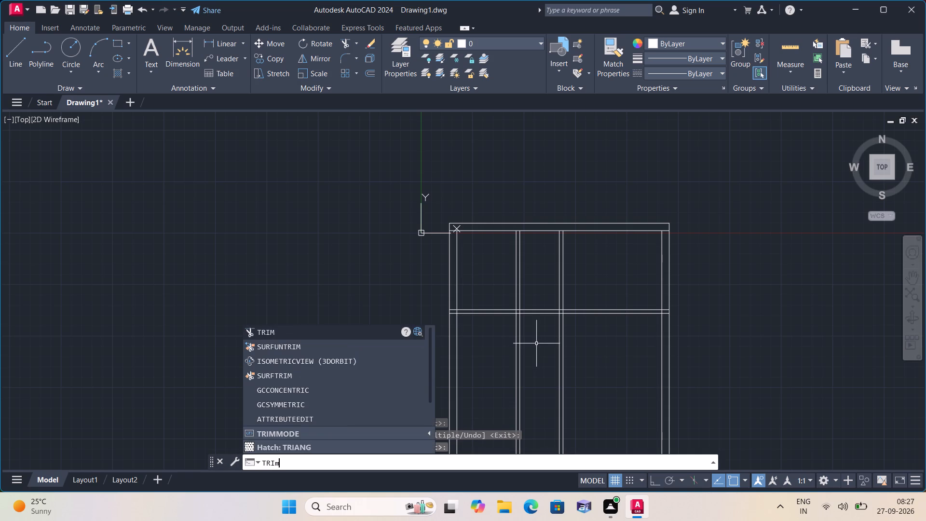
{"action": "key", "text": "space"}
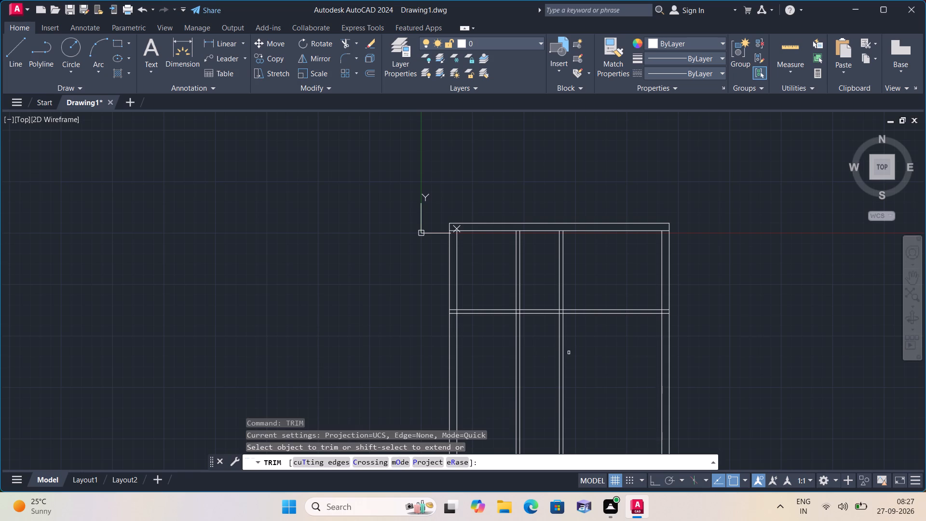
{"action": "left_click", "coordinate": [535, 348]}
{"action": "left_click", "coordinate": [509, 363]}
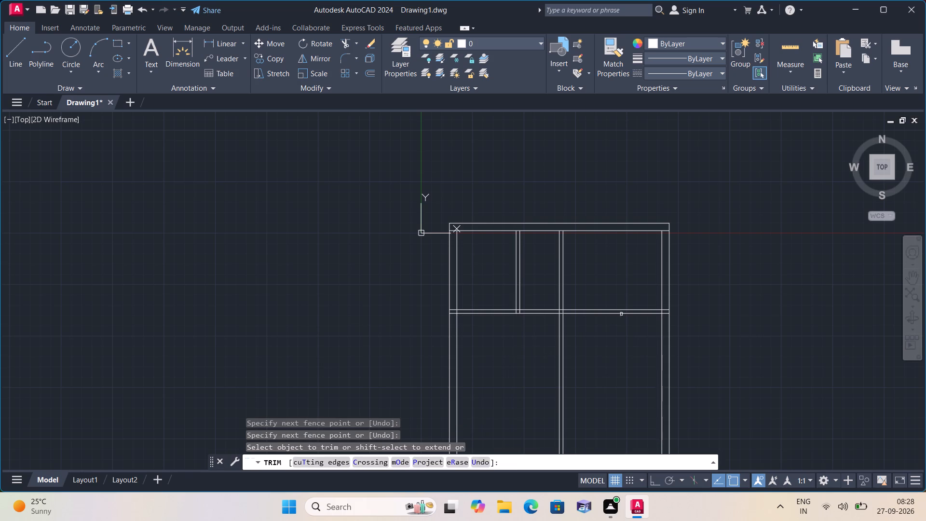
Trim both horizontal partition lines beyond the second vertical partition, including the pieces within the right outer wall's thickness.
{"action": "left_click", "coordinate": [619, 298]}
{"action": "left_click", "coordinate": [619, 345]}
{"action": "scroll", "coordinate": [654, 315], "scroll_direction": "up", "scroll_amount": 3}
{"action": "left_click", "coordinate": [690, 290]}
{"action": "left_click", "coordinate": [693, 331]}
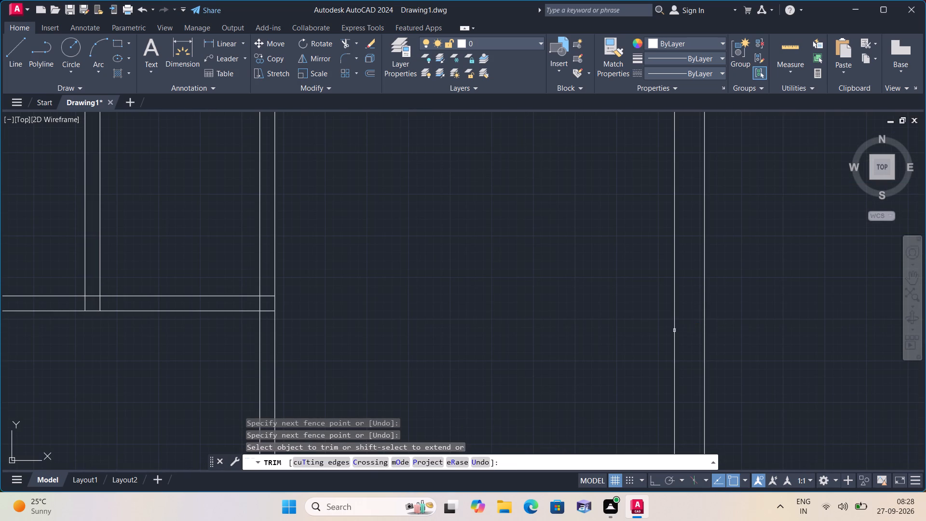
{"action": "scroll", "coordinate": [508, 309], "scroll_direction": "down", "scroll_amount": 2}
{"action": "middle_click_drag", "start_coordinate": [516, 305], "coordinate": [607, 305]}
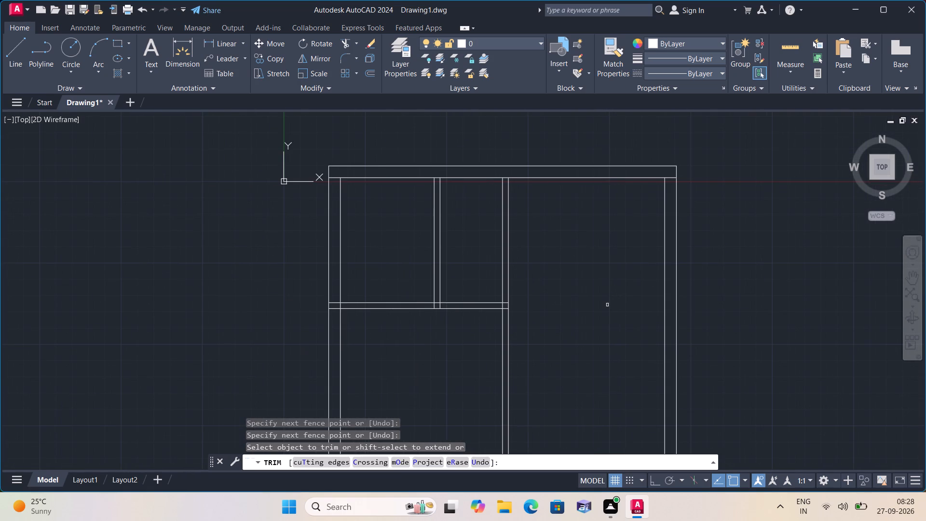
{"action": "key", "text": "space"}
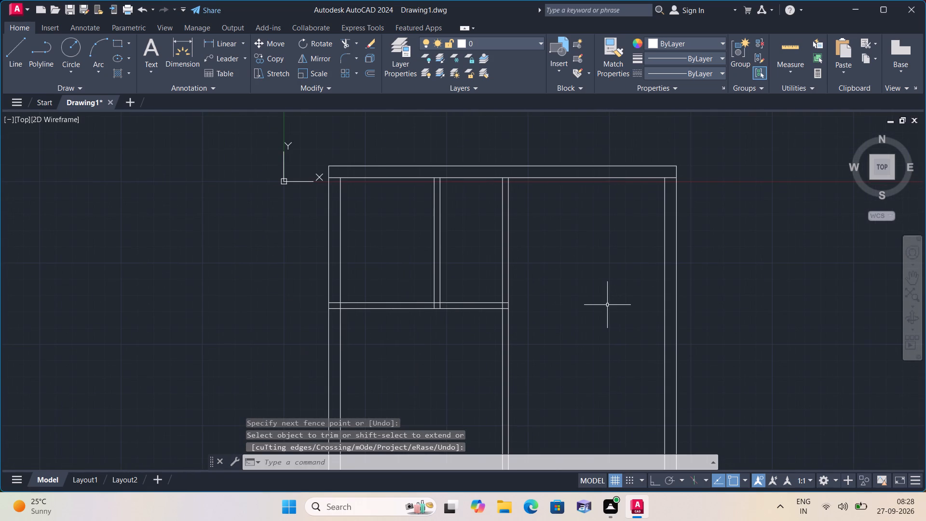
Offset the top wall's inner horizontal line 6' downward.
{"action": "type", "text": "off"}
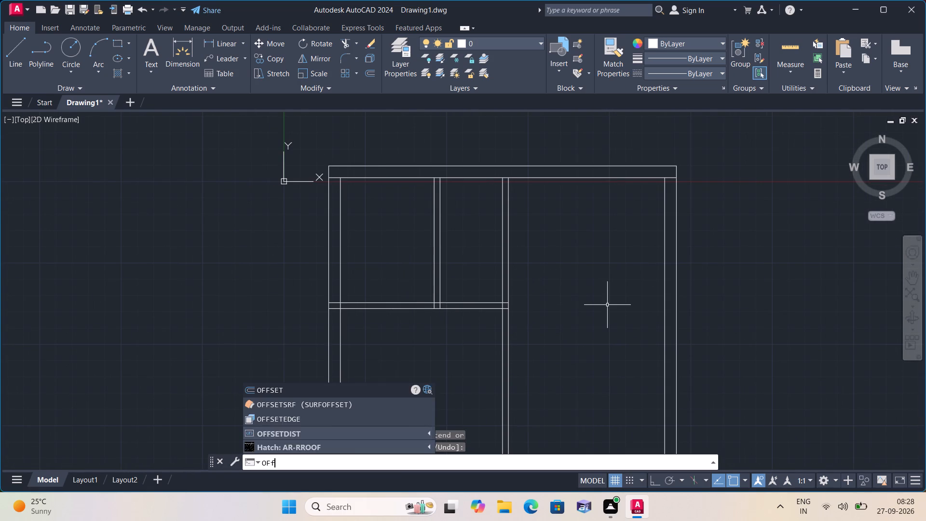
{"action": "key", "text": "space"}
{"action": "key", "text": "space"}
{"action": "key", "text": "space"}
{"action": "key", "text": "space"}
{"action": "key", "text": "space"}
{"action": "key", "text": "space"}
{"action": "key", "text": "space"}
{"action": "key", "text": "space"}
{"action": "key", "text": "space"}
{"action": "key", "text": "space"}
{"action": "key", "text": "space"}
{"action": "key", "text": "space"}
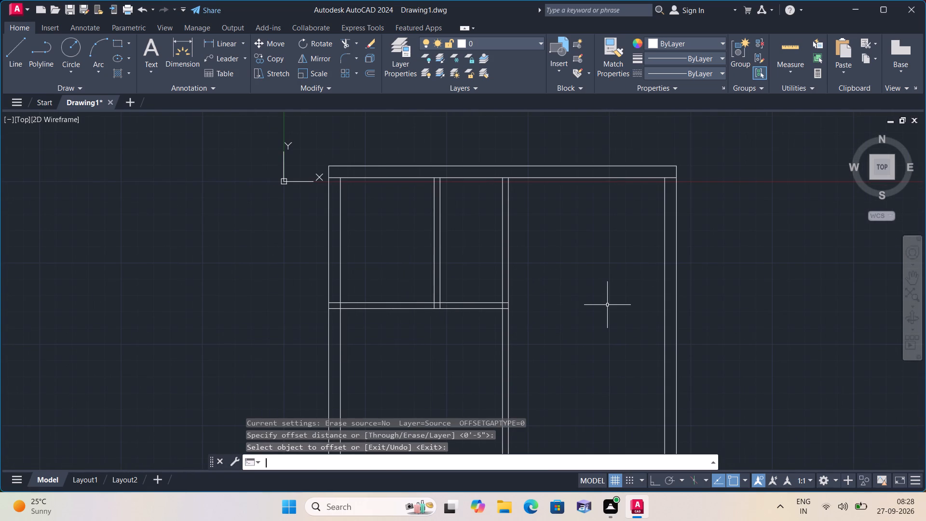
{"action": "key", "text": "space"}
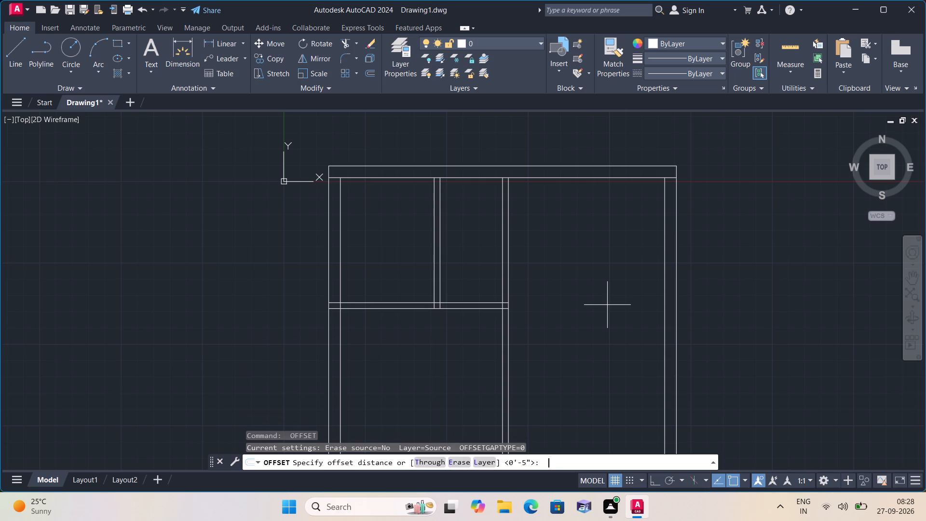
{"action": "type", "text": "6'"}
{"action": "key", "text": "space"}
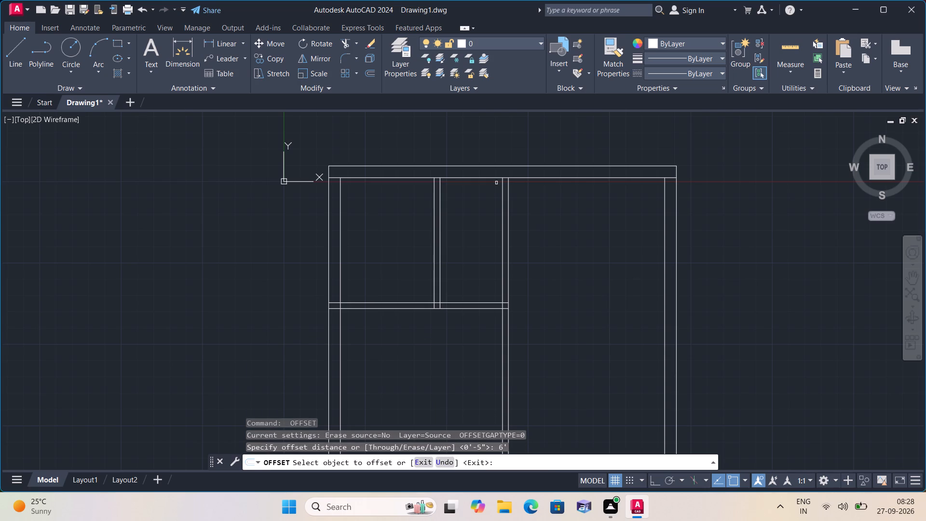
{"action": "left_click", "coordinate": [496, 178]}
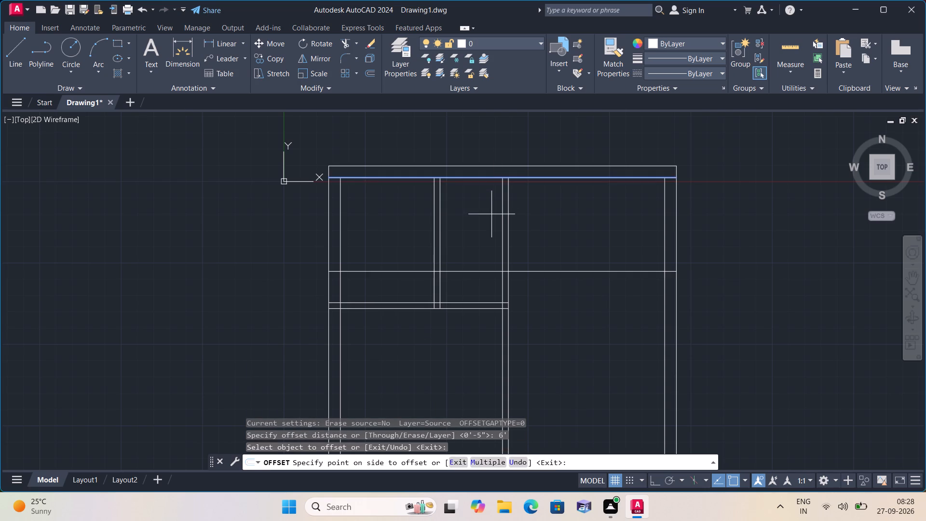
{"action": "left_click", "coordinate": [493, 210]}
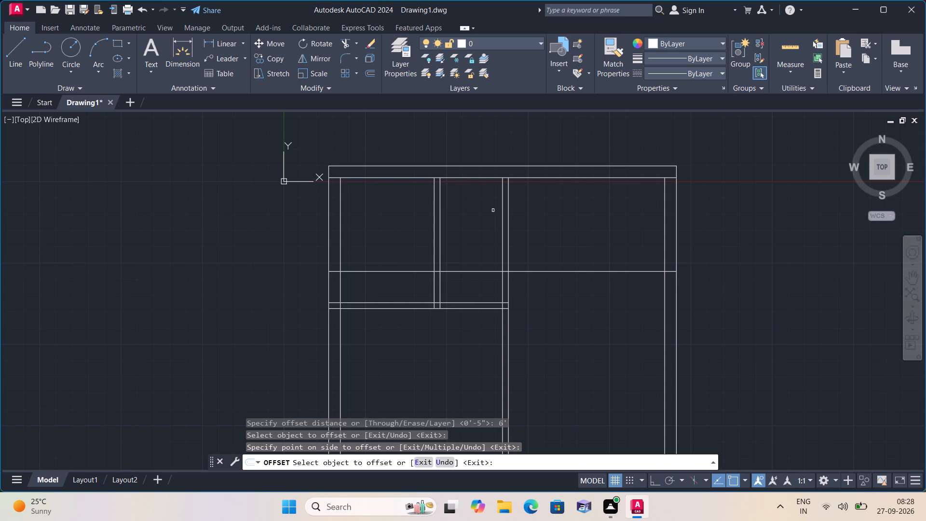
{"action": "key", "text": "space"}
Offset the horizontal line 6' below the top wall by 4.5" downward to form another partition.
{"action": "key", "text": "space"}
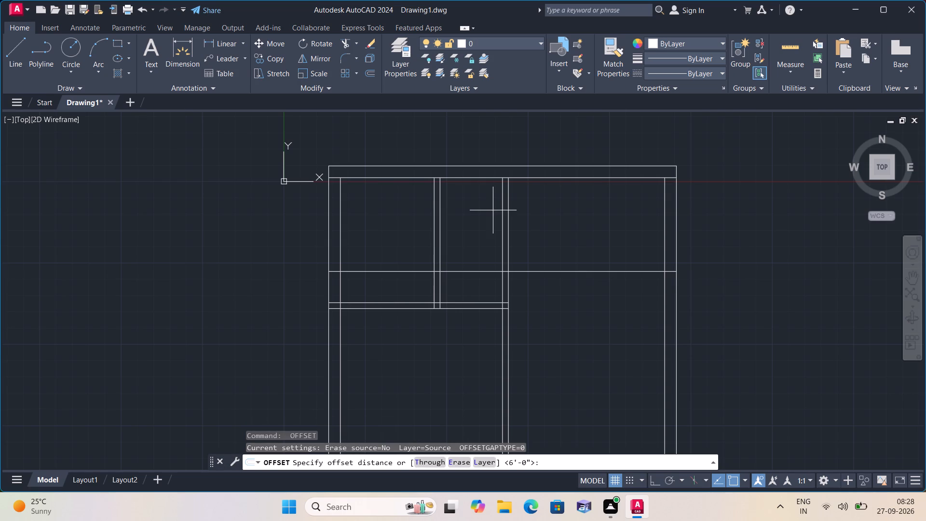
{"action": "type", "text": "4.5\""}
{"action": "key", "text": "space"}
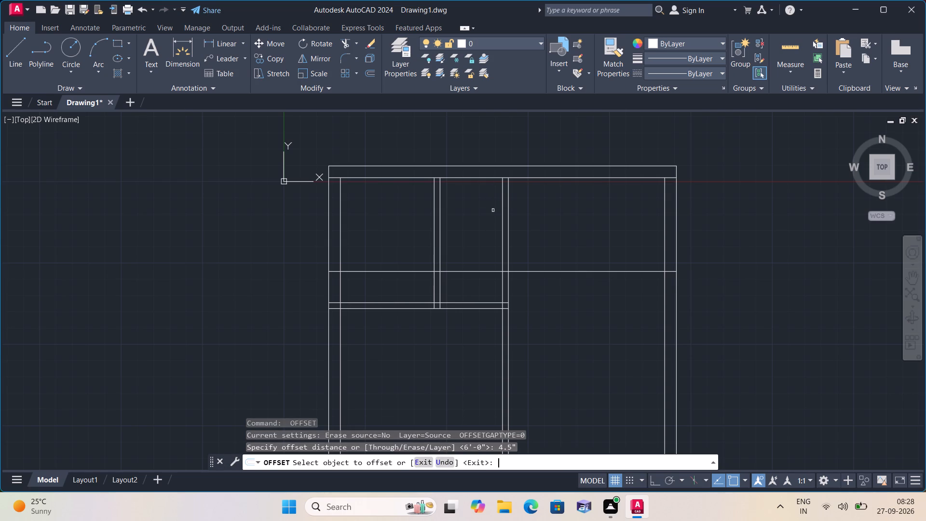
{"action": "left_click", "coordinate": [478, 273]}
{"action": "left_click_drag", "start_coordinate": [478, 301], "coordinate": [487, 302]}
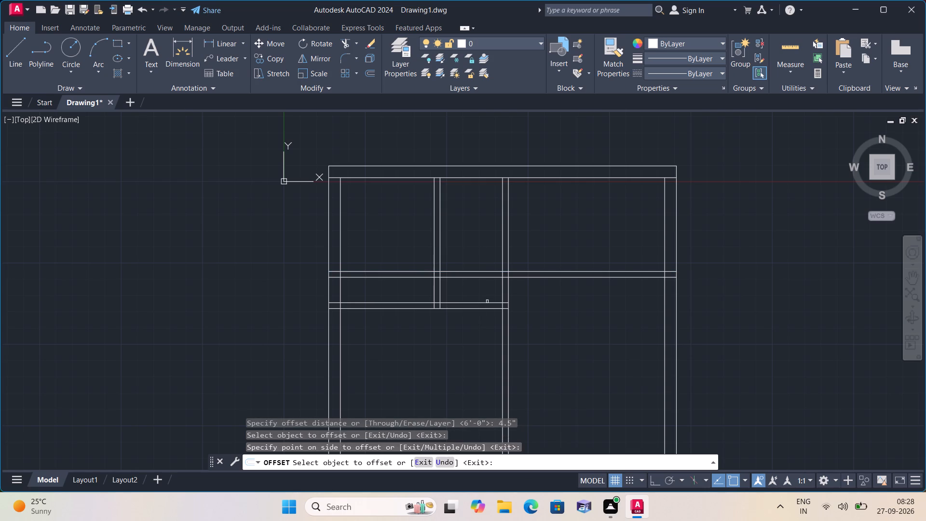
{"action": "key", "text": "space"}
Trim both lines of the upper horizontal partition beyond the second vertical partition, including the pieces within the right outer wall's thickness.
{"action": "type", "text": "trim"}
{"action": "key", "text": "space"}
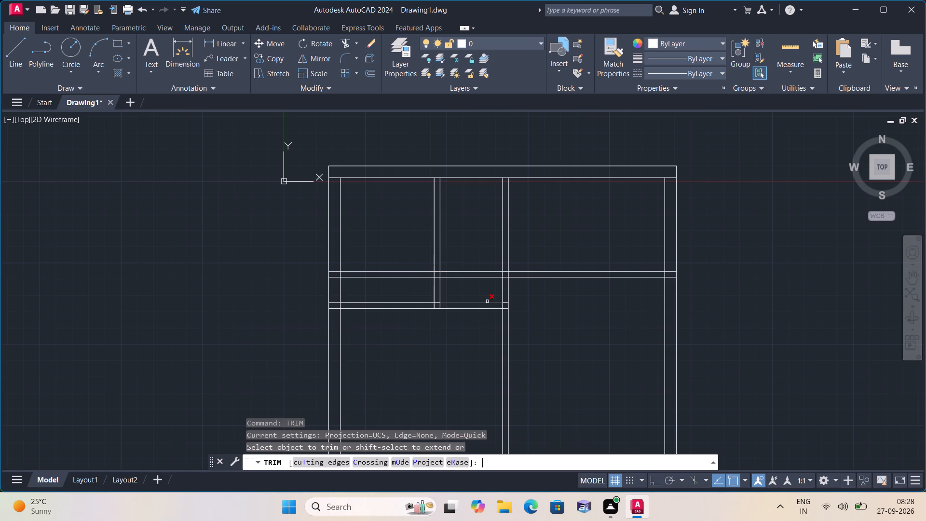
{"action": "left_click", "coordinate": [575, 235]}
{"action": "left_click", "coordinate": [593, 356]}
{"action": "scroll", "coordinate": [664, 277], "scroll_direction": "up", "scroll_amount": 2}
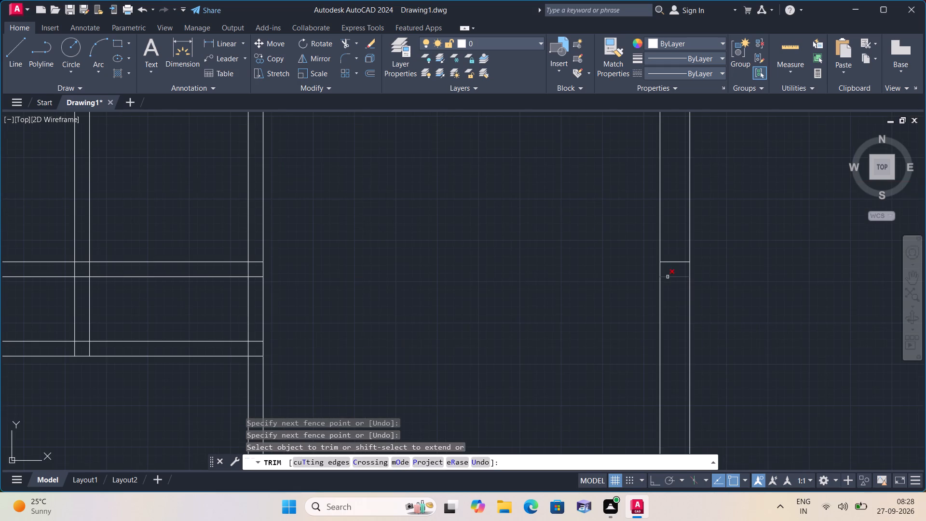
{"action": "left_click", "coordinate": [677, 249]}
{"action": "left_click", "coordinate": [669, 298]}
{"action": "scroll", "coordinate": [531, 305], "scroll_direction": "down", "scroll_amount": 2}
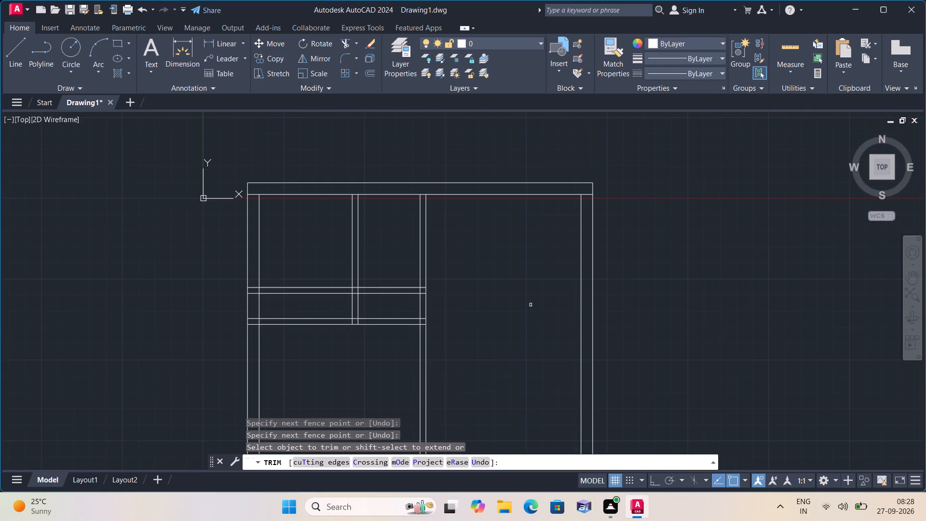
Trim both lines of the upper horizontal partition from the left outer wall's outer face to the first vertical partition.
{"action": "scroll", "coordinate": [249, 296], "scroll_direction": "up", "scroll_amount": 3}
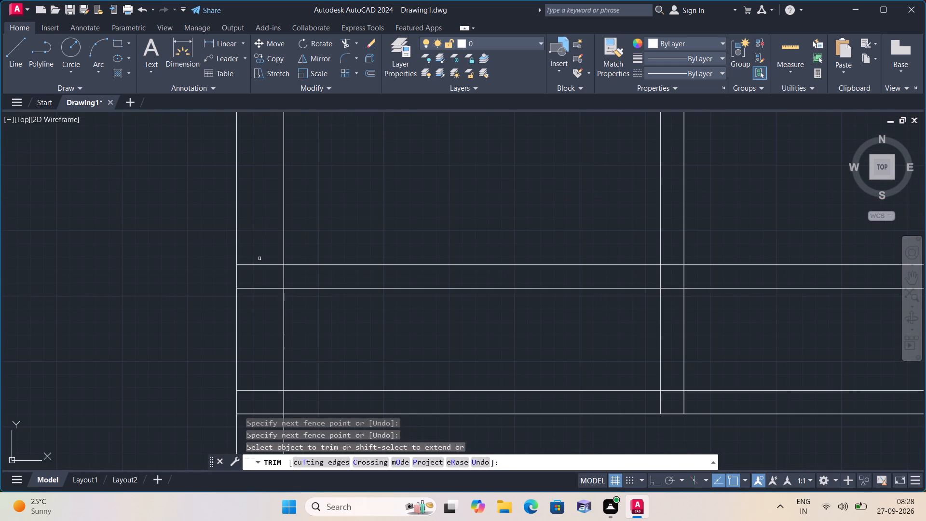
{"action": "left_click", "coordinate": [260, 257]}
{"action": "left_click", "coordinate": [255, 322]}
{"action": "scroll", "coordinate": [425, 235], "scroll_direction": "down", "scroll_amount": 2}
{"action": "left_click", "coordinate": [425, 234]}
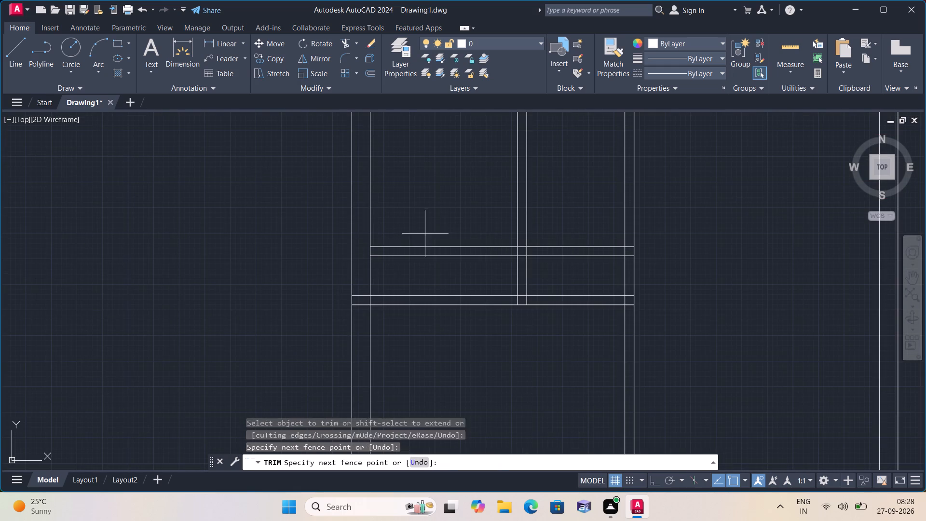
{"action": "left_click", "coordinate": [440, 268]}
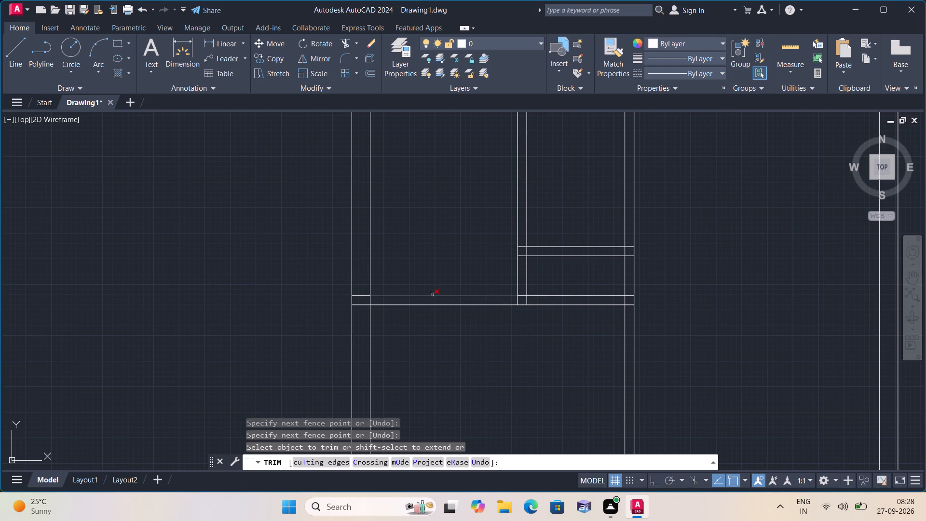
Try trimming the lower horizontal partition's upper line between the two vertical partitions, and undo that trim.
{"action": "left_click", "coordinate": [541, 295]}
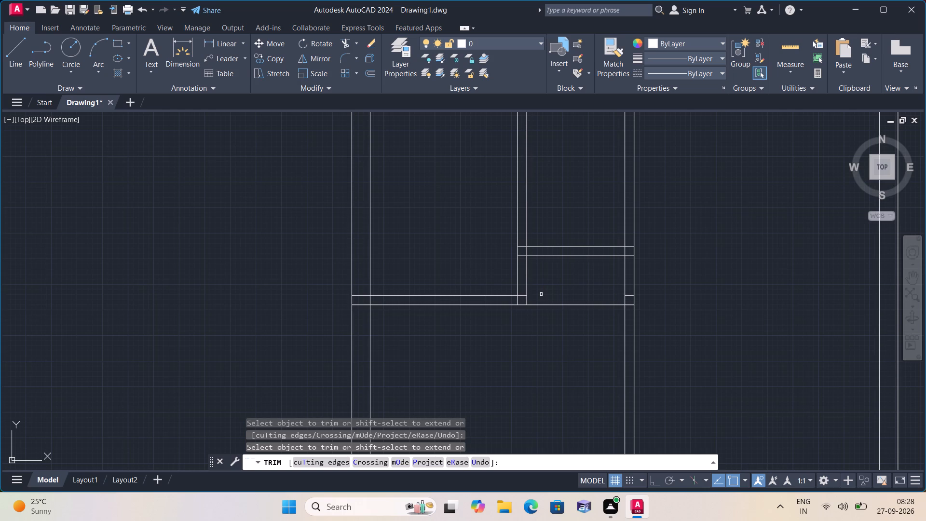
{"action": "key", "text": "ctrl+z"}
Trim the lower horizontal partition's bottom line between the two vertical partitions and within the second vertical partition's thickness.
{"action": "left_click", "coordinate": [590, 305]}
{"action": "scroll", "coordinate": [630, 300], "scroll_direction": "up", "scroll_amount": 2}
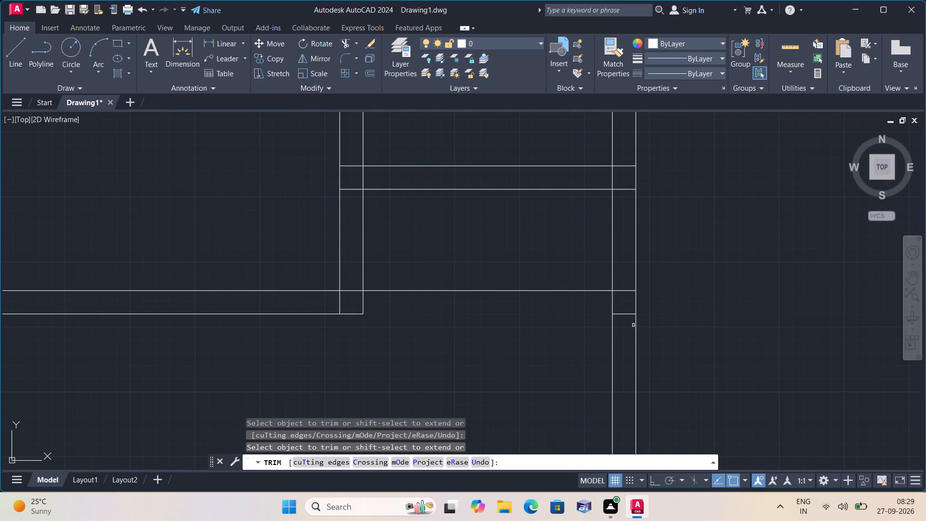
{"action": "left_click", "coordinate": [631, 315]}
{"action": "scroll", "coordinate": [576, 351], "scroll_direction": "down", "scroll_amount": 2}
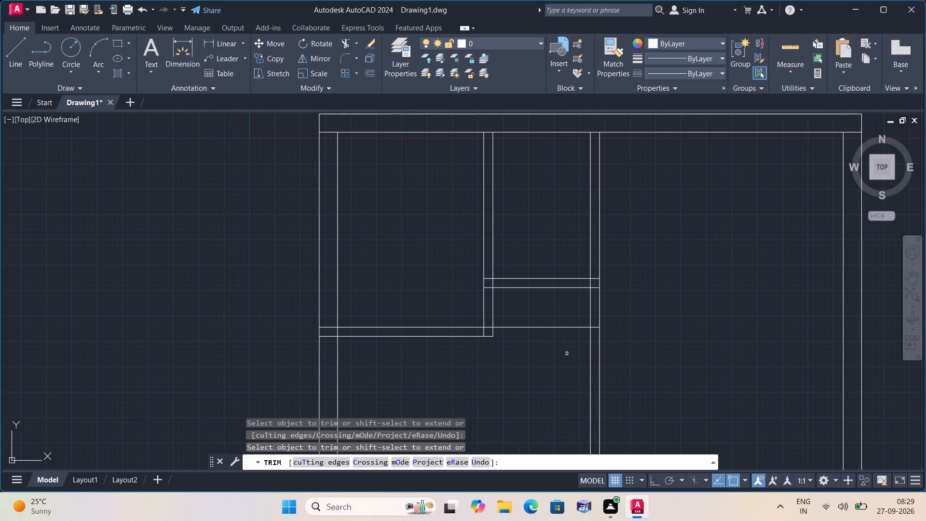
Trim the lower partition's junction with the left outer wall, removing both stubs in the wall and the inner wall line between them.
{"action": "scroll", "coordinate": [567, 354], "scroll_direction": "down", "scroll_amount": 1}
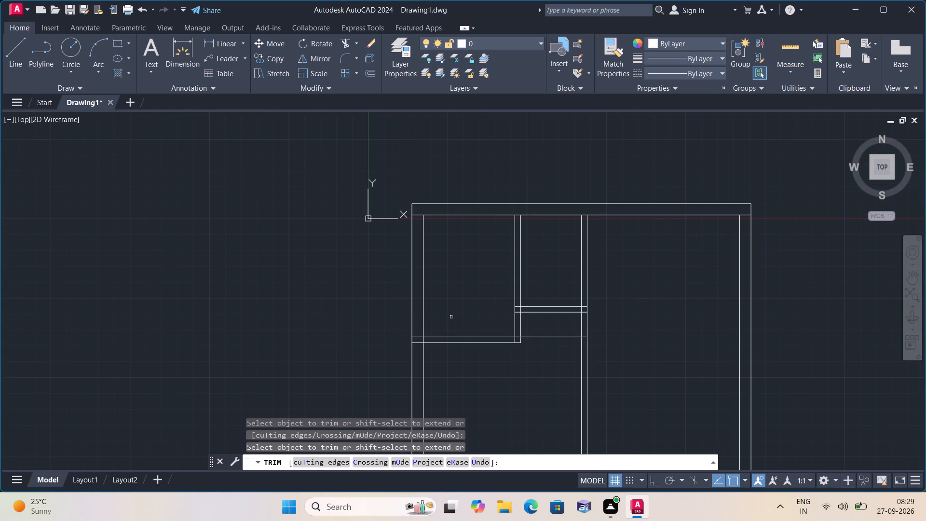
{"action": "left_click", "coordinate": [420, 336]}
{"action": "left_click", "coordinate": [421, 342]}
{"action": "scroll", "coordinate": [425, 340], "scroll_direction": "up", "scroll_amount": 2}
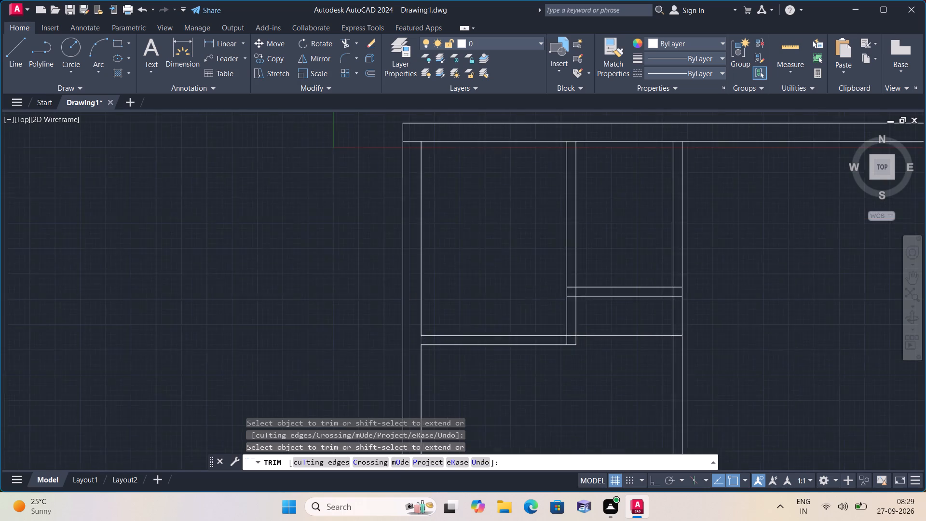
{"action": "left_click", "coordinate": [417, 341]}
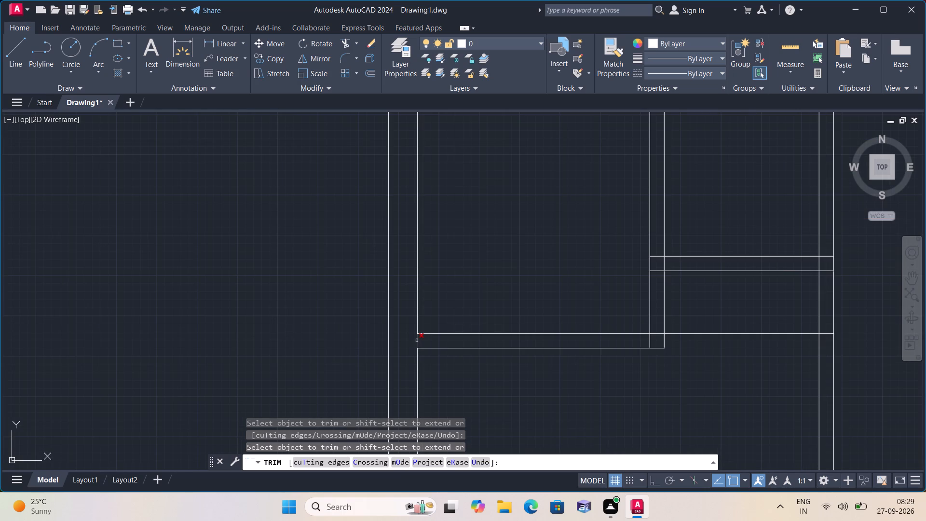
{"action": "scroll", "coordinate": [465, 314], "scroll_direction": "down", "scroll_amount": 2}
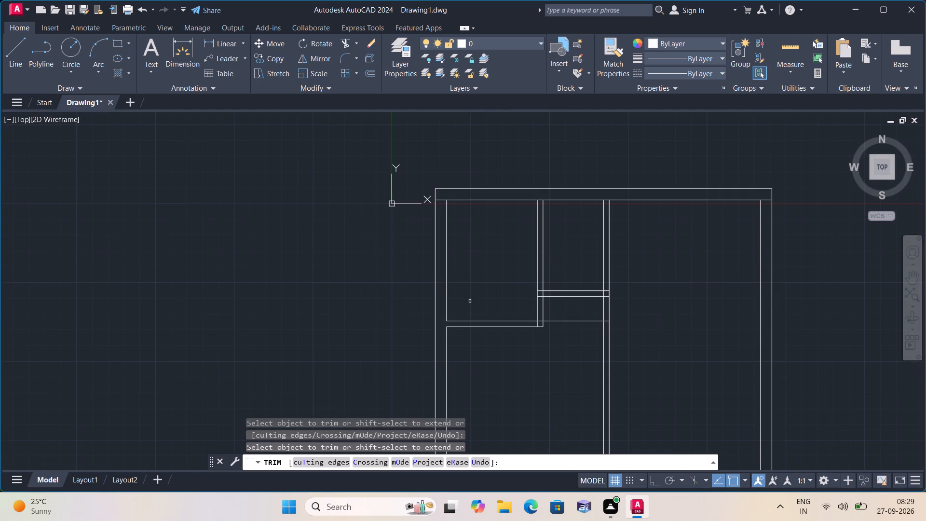
Trim the overlapping line pieces where the first vertical partition's lower end meets the lower horizontal partition.
{"action": "scroll", "coordinate": [470, 301], "scroll_direction": "down", "scroll_amount": 1}
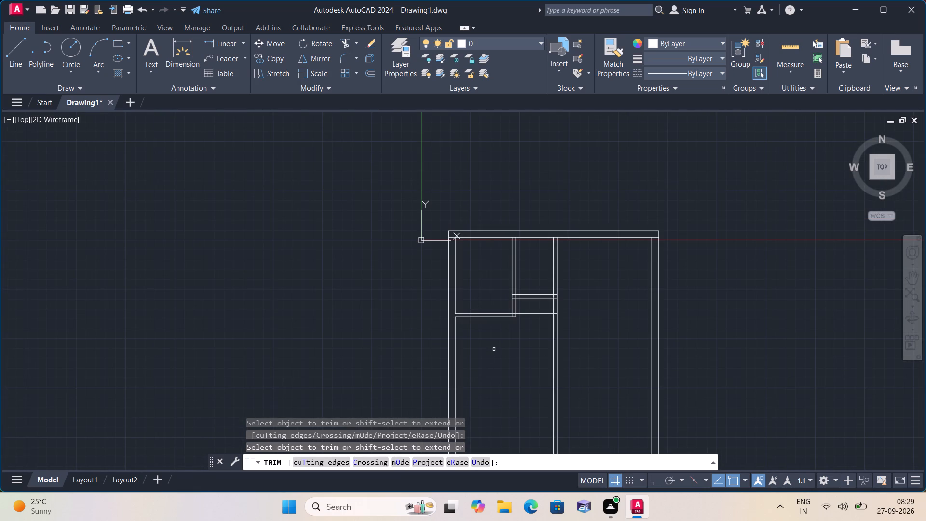
{"action": "scroll", "coordinate": [487, 362], "scroll_direction": "up", "scroll_amount": 2}
{"action": "scroll", "coordinate": [556, 256], "scroll_direction": "up", "scroll_amount": 2}
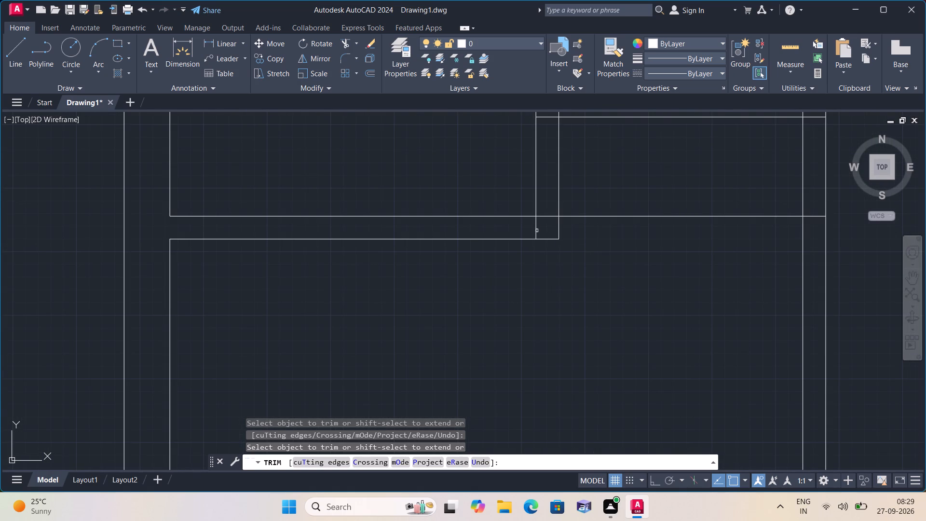
{"action": "left_click", "coordinate": [537, 225]}
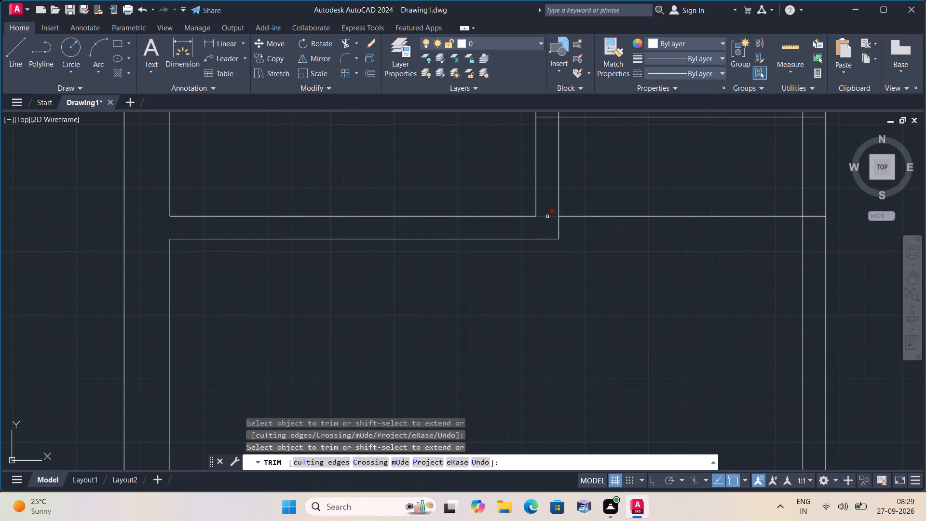
{"action": "left_click", "coordinate": [547, 217]}
Trim the overlapping line pieces where the upper horizontal partition meets the second and first vertical partitions.
{"action": "scroll", "coordinate": [593, 289], "scroll_direction": "down", "scroll_amount": 1}
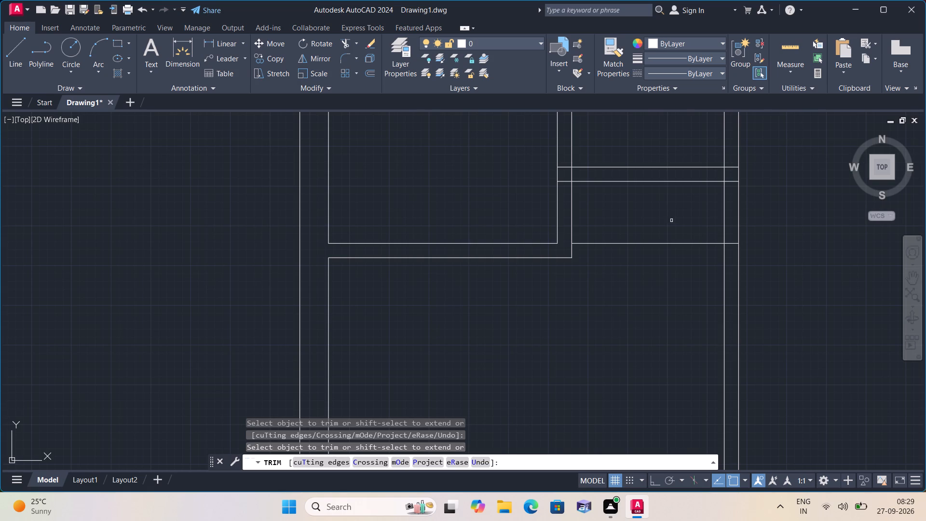
{"action": "middle_click_drag", "start_coordinate": [671, 220], "coordinate": [708, 302]}
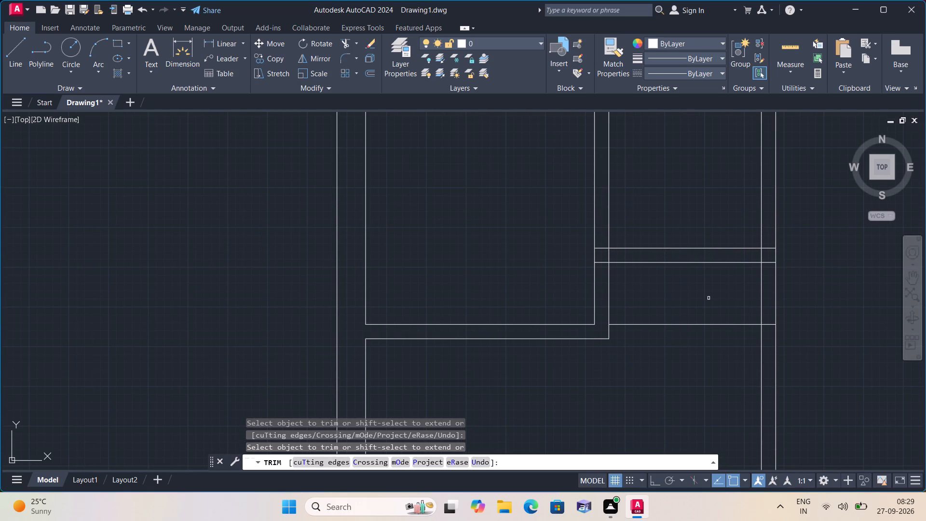
{"action": "left_click", "coordinate": [761, 256]}
{"action": "left_click", "coordinate": [771, 249]}
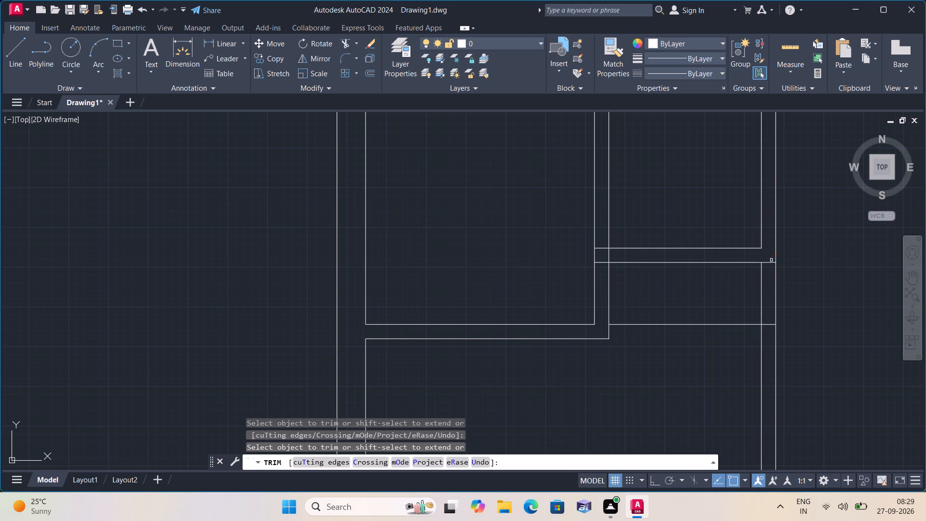
{"action": "left_click", "coordinate": [771, 261]}
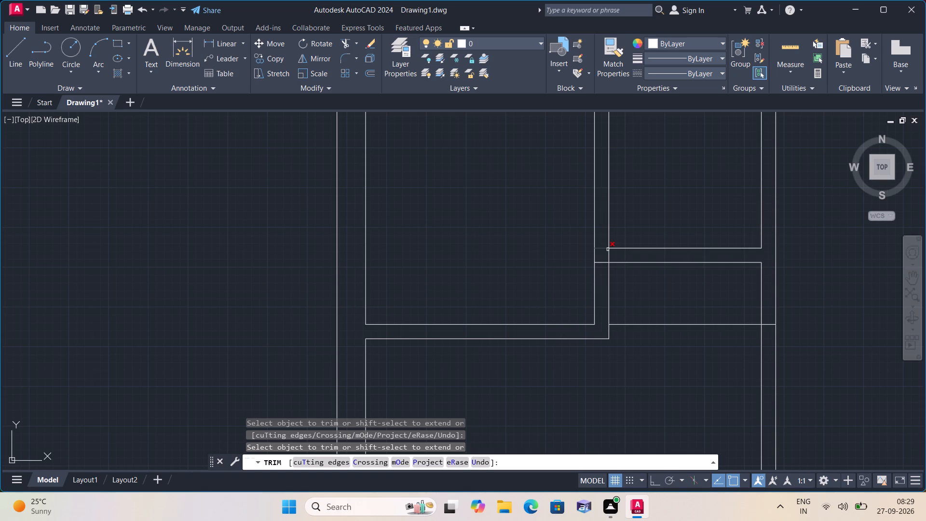
{"action": "left_click", "coordinate": [608, 249]}
{"action": "left_click", "coordinate": [608, 257]}
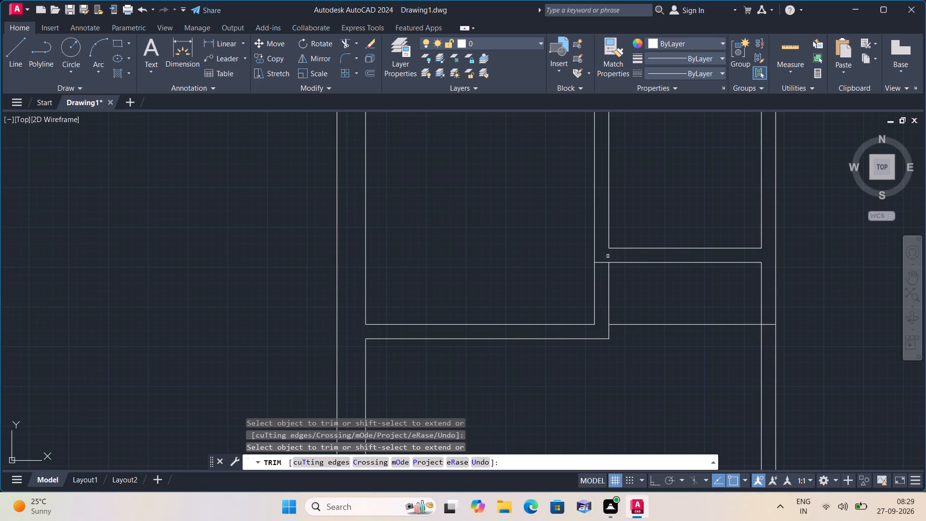
{"action": "left_click", "coordinate": [601, 264]}
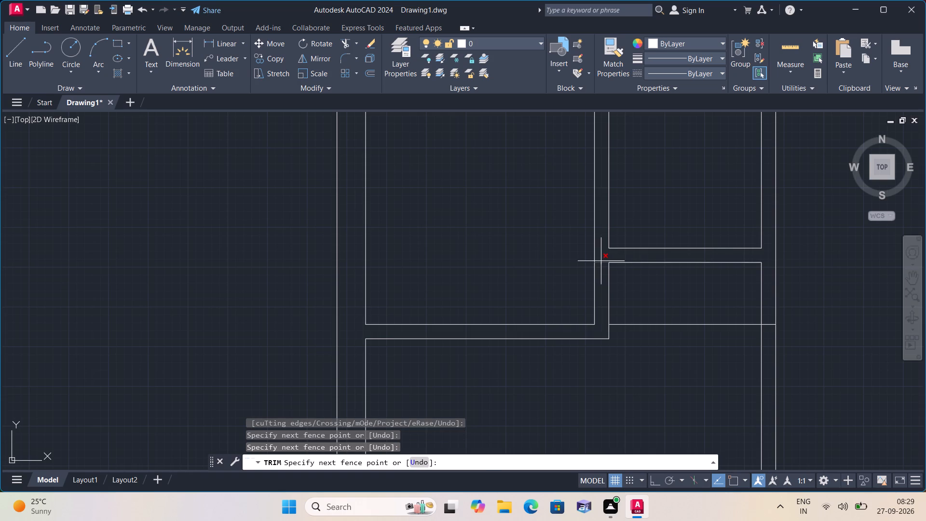
{"action": "left_click", "coordinate": [601, 259]}
Trim the top wall's inner line where it runs through the left outer wall's thickness.
{"action": "scroll", "coordinate": [601, 259], "scroll_direction": "down", "scroll_amount": 2}
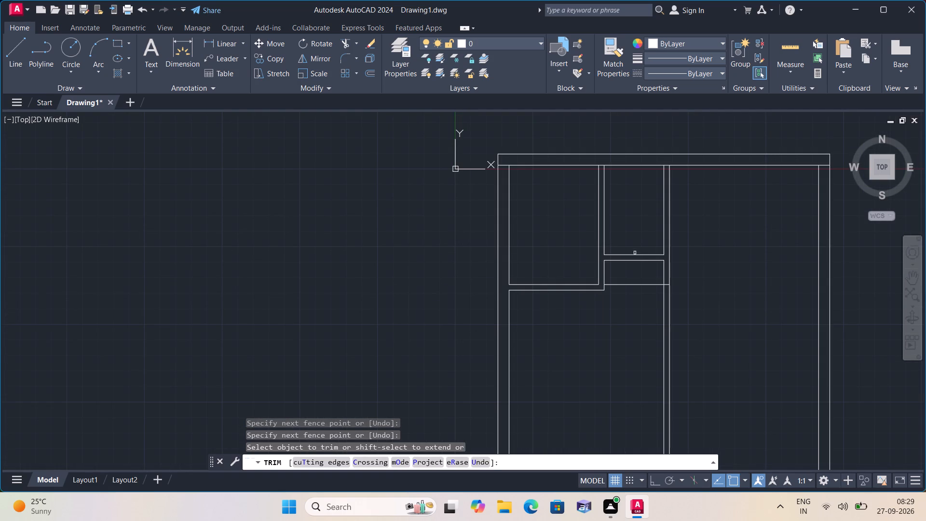
{"action": "middle_click_drag", "start_coordinate": [635, 253], "coordinate": [682, 343]}
{"action": "scroll", "coordinate": [557, 263], "scroll_direction": "up", "scroll_amount": 1}
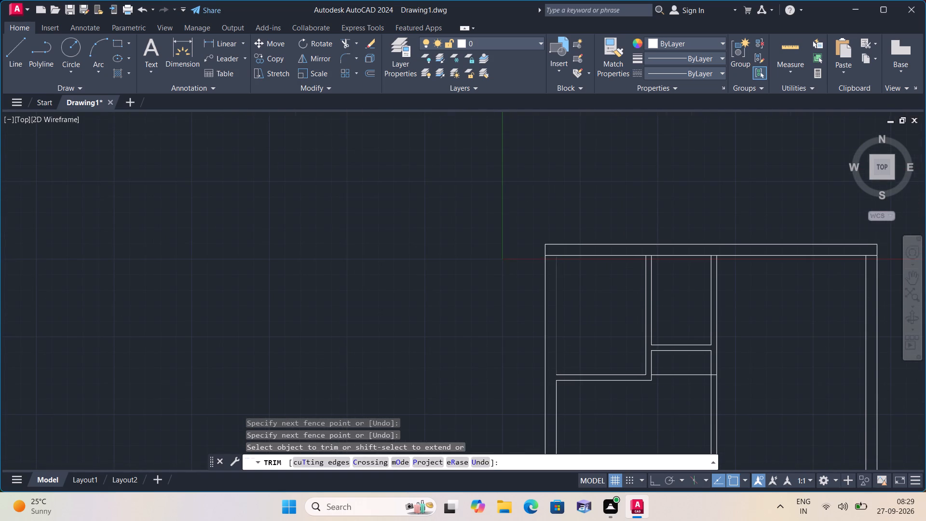
{"action": "scroll", "coordinate": [557, 263], "scroll_direction": "up", "scroll_amount": 1}
{"action": "left_click", "coordinate": [541, 246]}
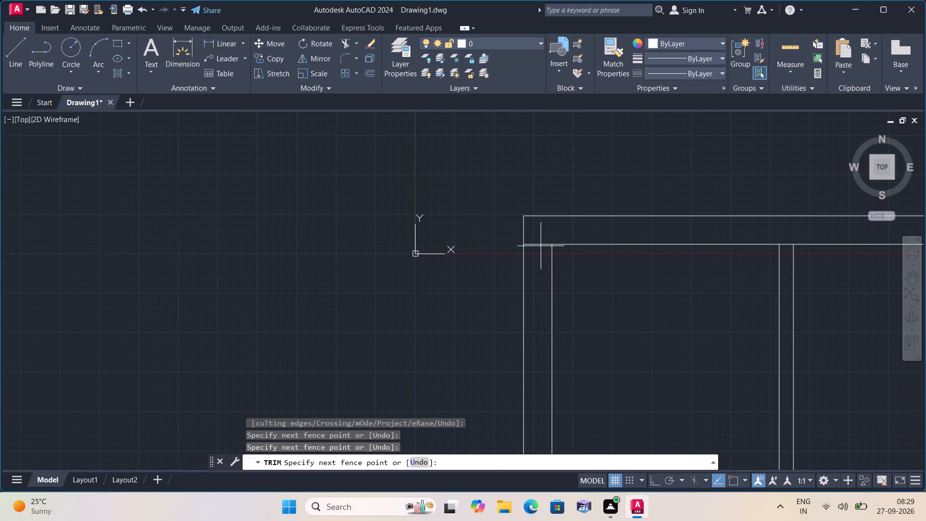
{"action": "left_click", "coordinate": [544, 243]}
Trim the top wall's inner line across the thickness of both vertical partitions.
{"action": "scroll", "coordinate": [549, 266], "scroll_direction": "down", "scroll_amount": 1}
{"action": "middle_click_drag", "start_coordinate": [608, 299], "coordinate": [528, 339]}
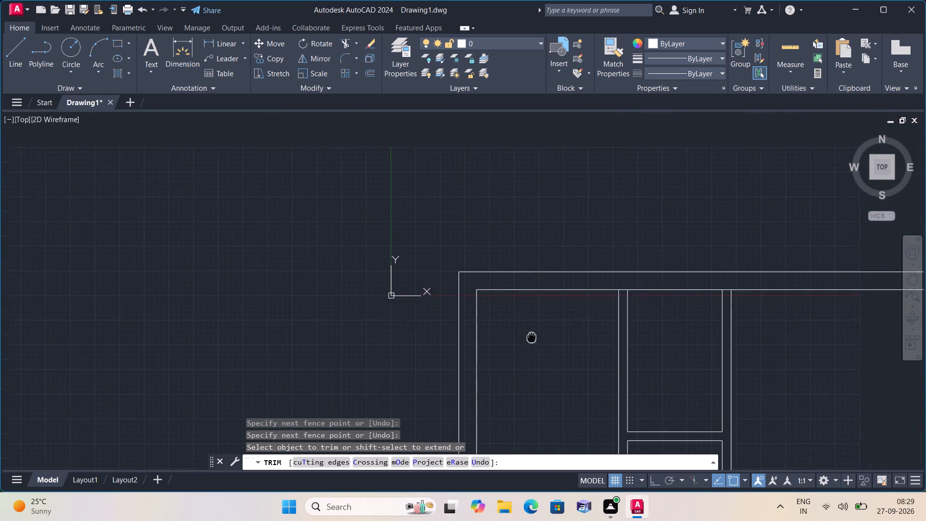
{"action": "middle_click_drag", "start_coordinate": [528, 339], "coordinate": [521, 341]}
{"action": "scroll", "coordinate": [609, 283], "scroll_direction": "up", "scroll_amount": 2}
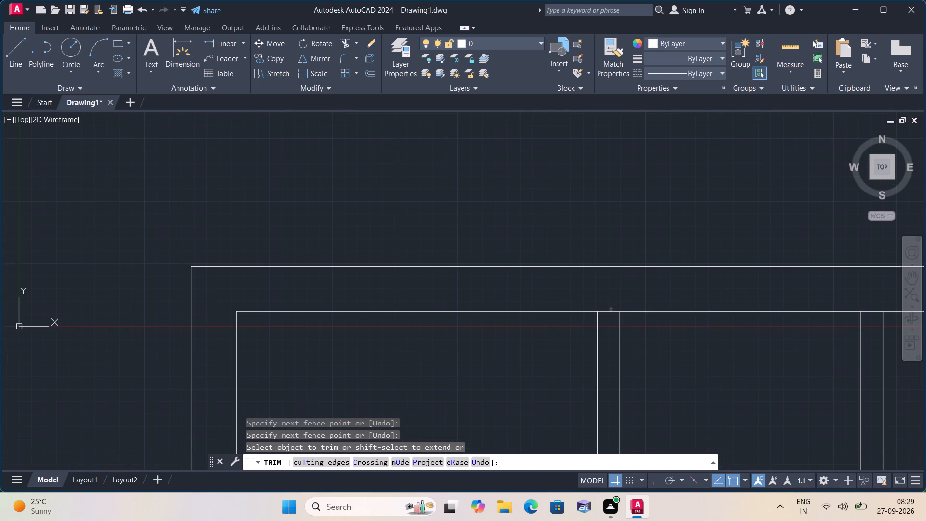
{"action": "left_click", "coordinate": [611, 313]}
{"action": "scroll", "coordinate": [608, 310], "scroll_direction": "down", "scroll_amount": 2}
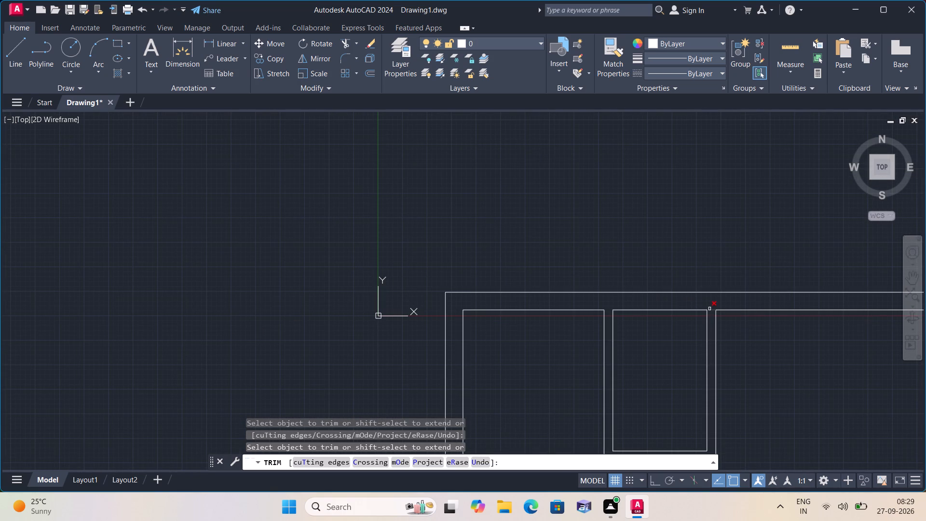
{"action": "left_click", "coordinate": [710, 310]}
{"action": "scroll", "coordinate": [704, 313], "scroll_direction": "down", "scroll_amount": 2}
{"action": "middle_click_drag", "start_coordinate": [742, 355], "coordinate": [700, 265]}
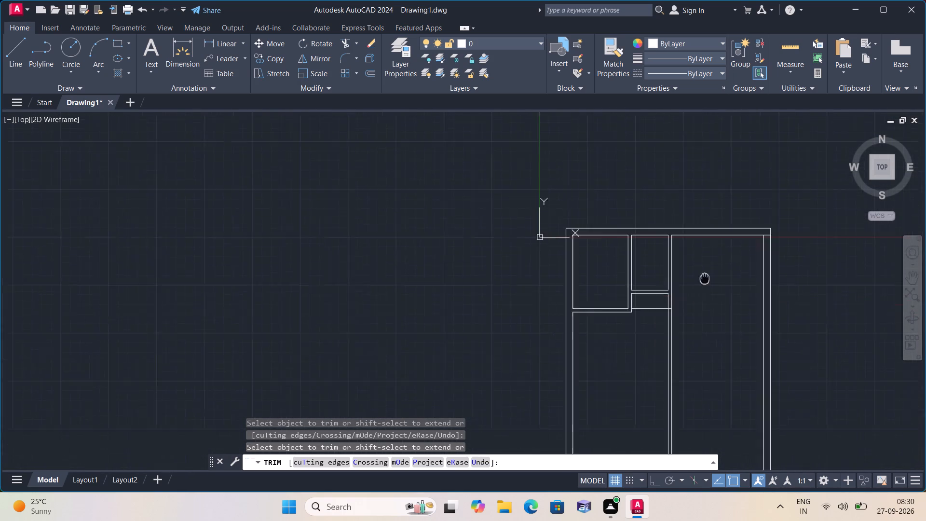
{"action": "middle_click_drag", "start_coordinate": [700, 265], "coordinate": [675, 234]}
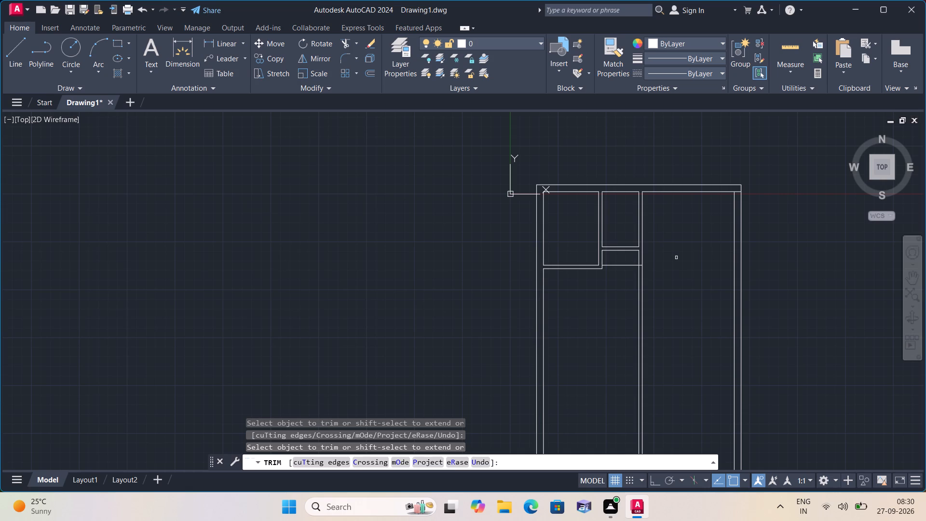
{"action": "key", "text": "space"}
Offset the top wall's inner line 12' downward in the room between the second vertical partition and the right outer wall.
{"action": "key", "text": "o"}
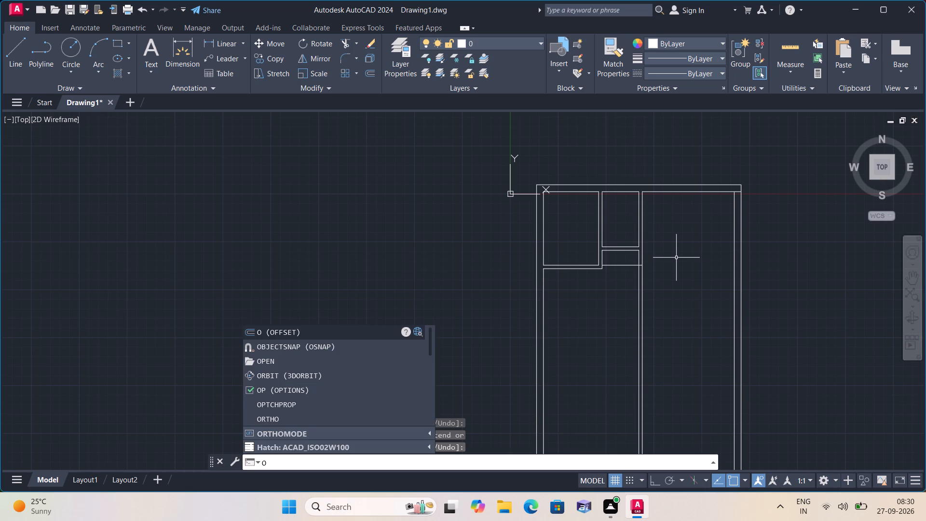
{"action": "type", "text": "ff"}
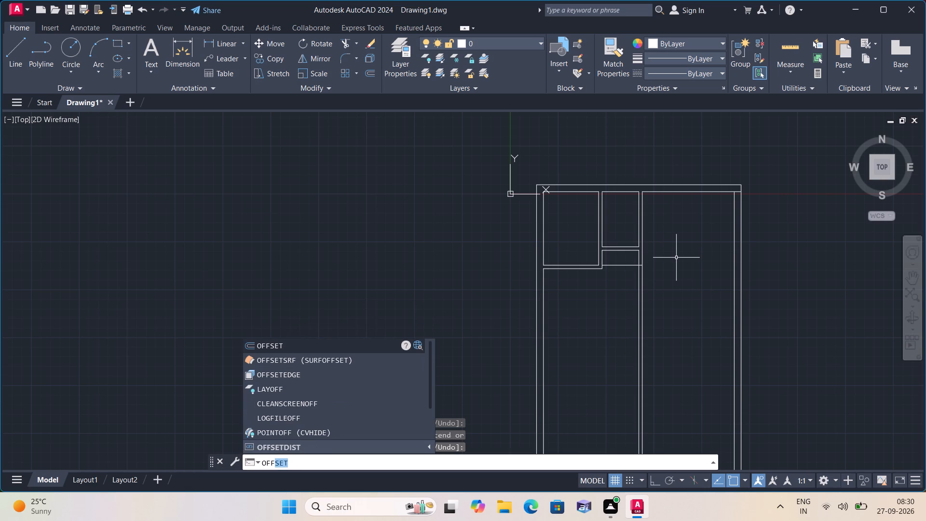
{"action": "key", "text": "space"}
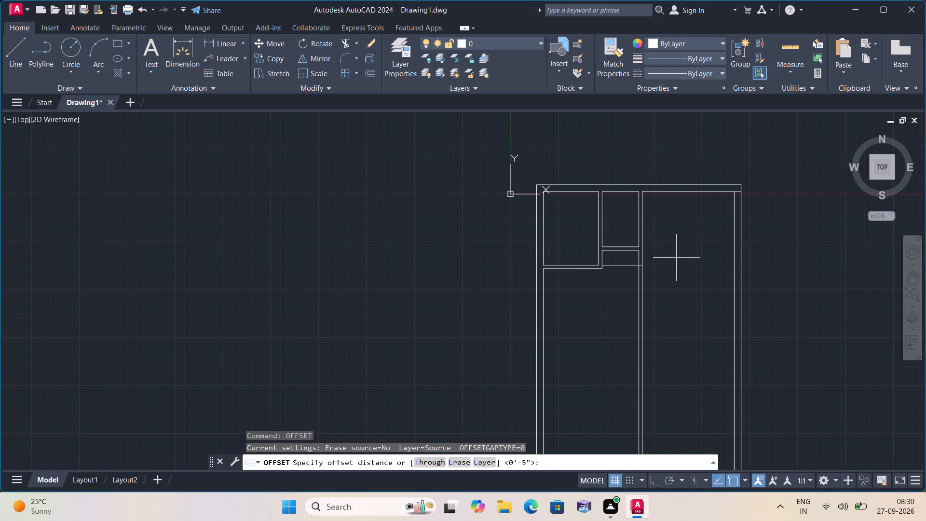
{"action": "type", "text": "12'"}
{"action": "key", "text": "space"}
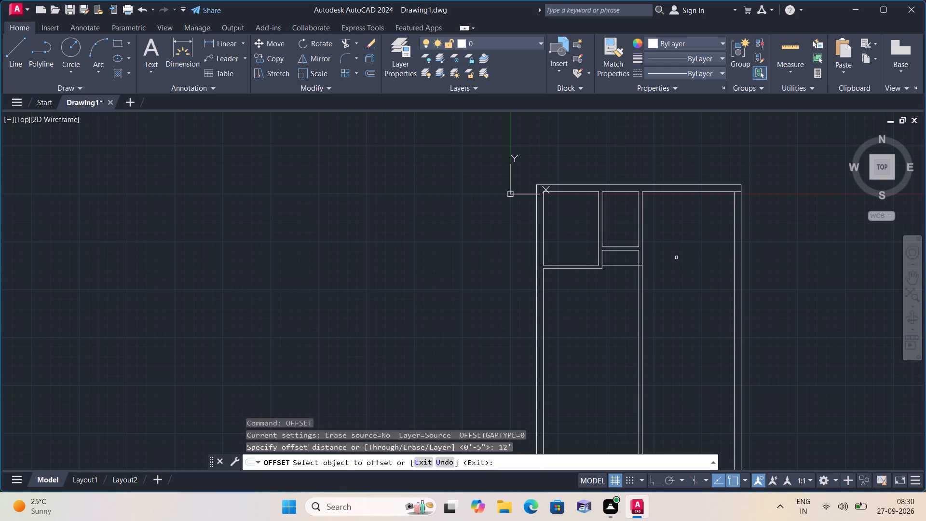
{"action": "left_click", "coordinate": [702, 192]}
{"action": "left_click", "coordinate": [687, 332]}
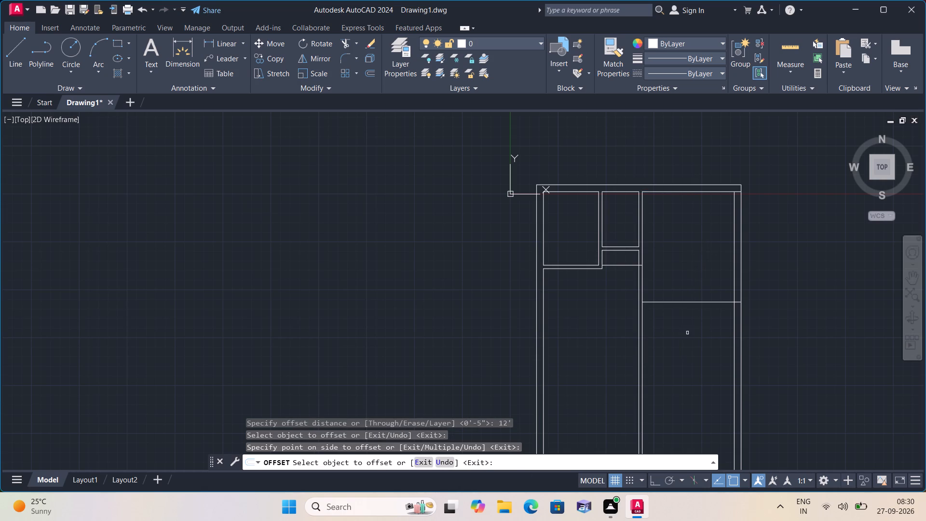
{"action": "key", "text": "space"}
Offset the new horizontal line 4.5" downward to give the right-hand room's lower partition its thickness.
{"action": "key", "text": "space"}
{"action": "type", "text": "4.5"}
{"action": "key", "text": "shift+quotedbl"}
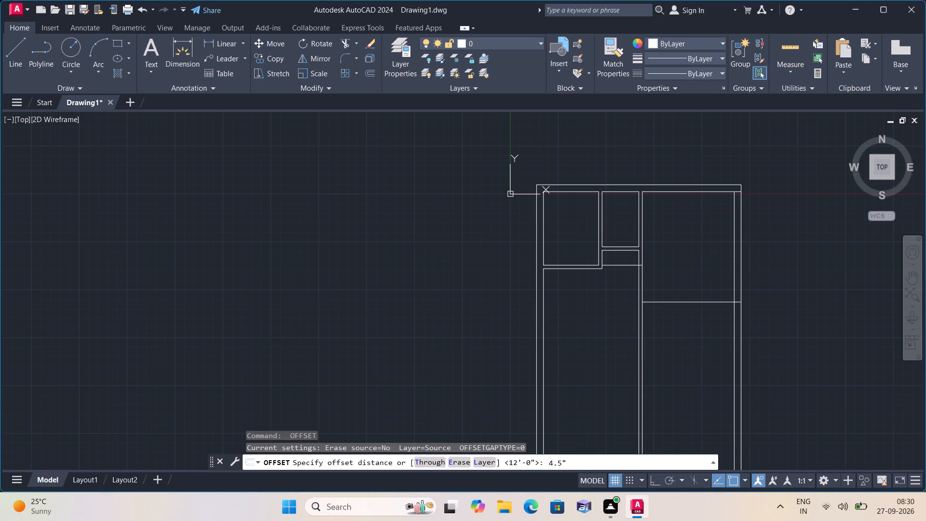
{"action": "key", "text": "space"}
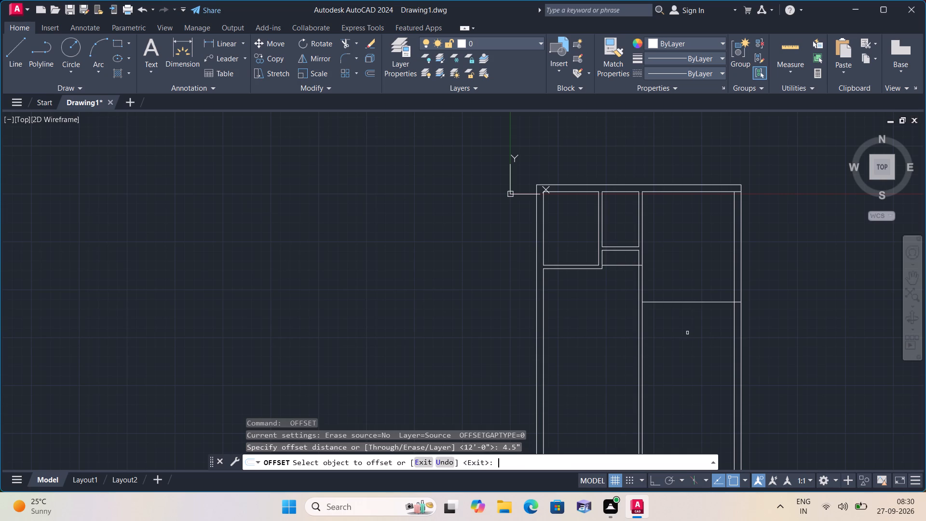
{"action": "left_click", "coordinate": [708, 302]}
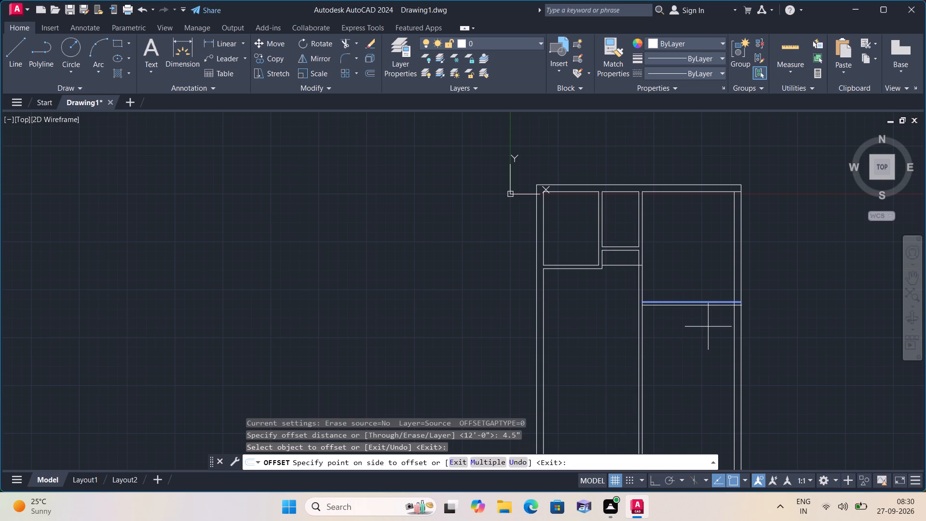
{"action": "left_click", "coordinate": [708, 328]}
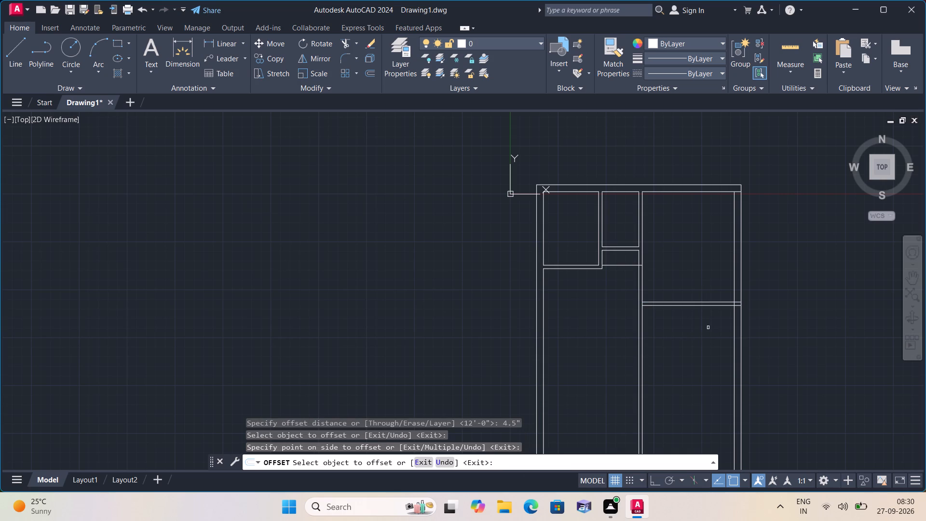
{"action": "key", "text": "space"}
Trim the top wall's inner line where it runs through the right outer wall's thickness.
{"action": "type", "text": "trim"}
{"action": "key", "text": "space"}
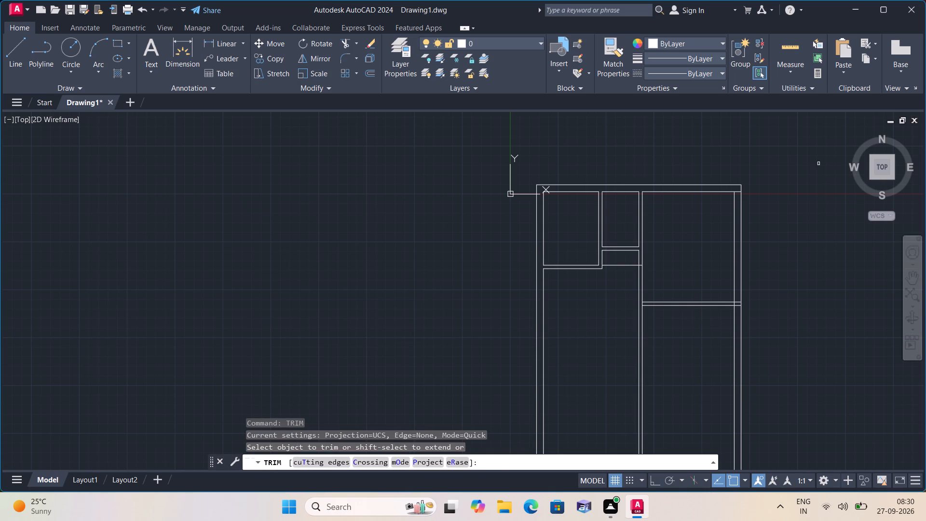
{"action": "scroll", "coordinate": [738, 191], "scroll_direction": "up", "scroll_amount": 2}
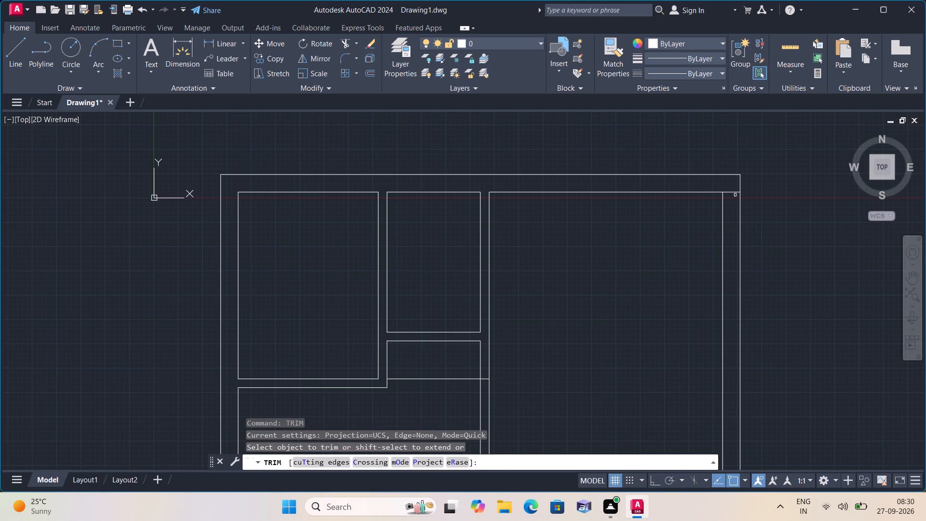
{"action": "left_click", "coordinate": [733, 192]}
Trim the new partition's lines across the right outer wall's thickness and the wall's inner line between them.
{"action": "scroll", "coordinate": [743, 217], "scroll_direction": "down", "scroll_amount": 2}
{"action": "middle_click_drag", "start_coordinate": [798, 295], "coordinate": [757, 199]}
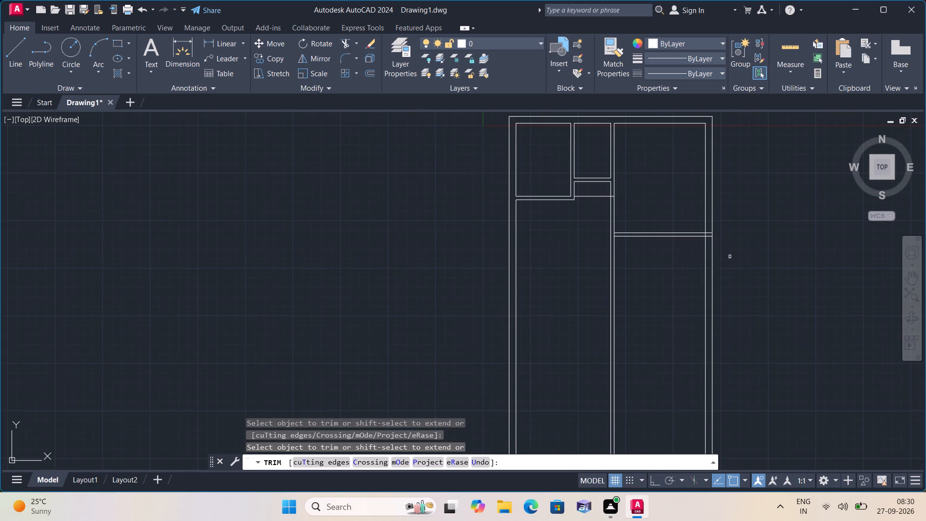
{"action": "scroll", "coordinate": [704, 233], "scroll_direction": "up", "scroll_amount": 4}
{"action": "left_click_drag", "start_coordinate": [723, 206], "coordinate": [726, 216]}
{"action": "left_click", "coordinate": [727, 278]}
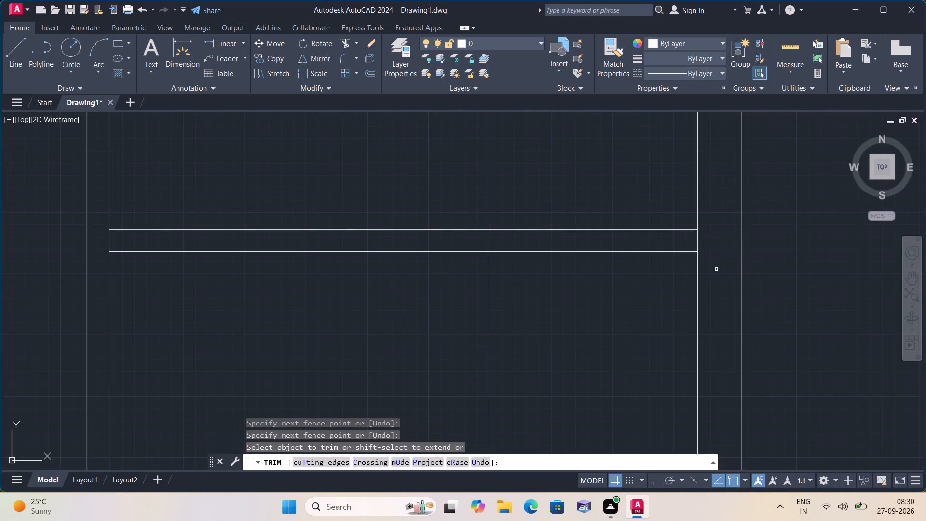
{"action": "left_click", "coordinate": [697, 241]}
Trim the second vertical partition's right line across the thickness of the new horizontal partition.
{"action": "scroll", "coordinate": [697, 241], "scroll_direction": "down", "scroll_amount": 2}
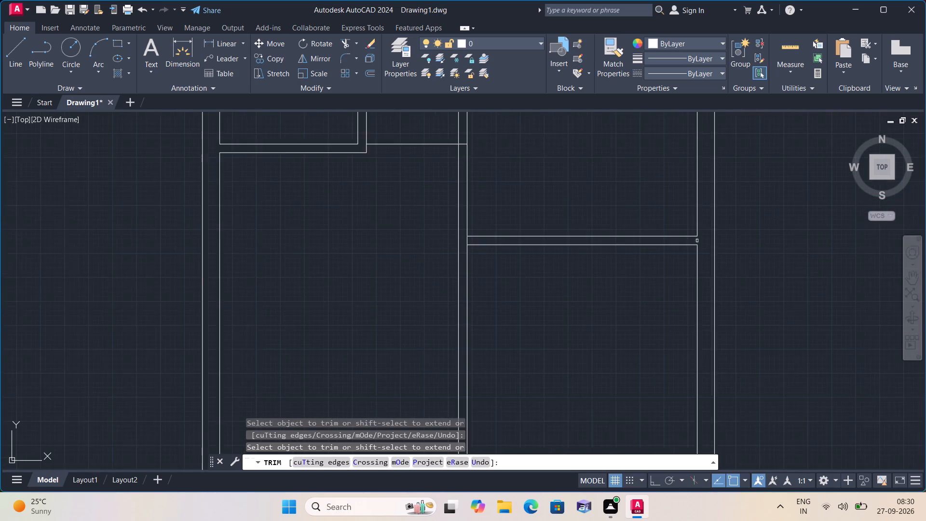
{"action": "scroll", "coordinate": [697, 241], "scroll_direction": "down", "scroll_amount": 1}
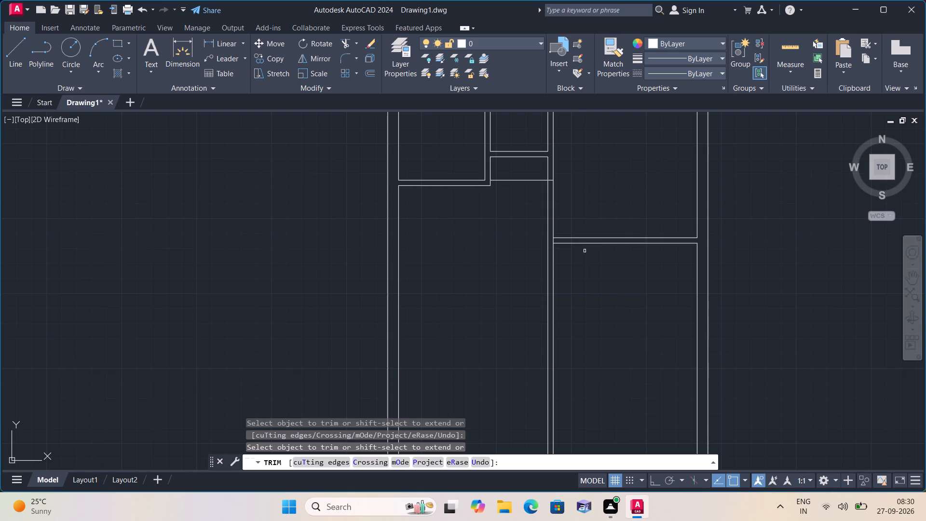
{"action": "scroll", "coordinate": [585, 251], "scroll_direction": "up", "scroll_amount": 2}
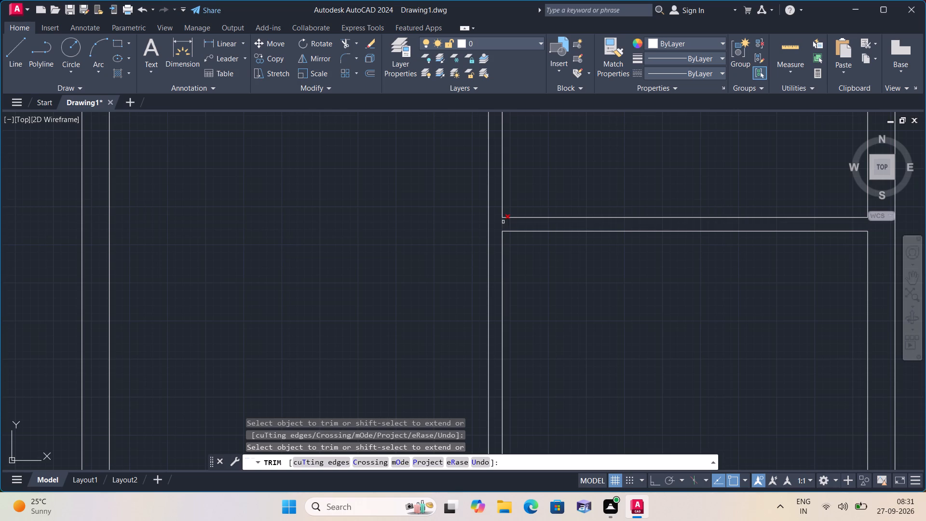
{"action": "left_click", "coordinate": [503, 222]}
{"action": "scroll", "coordinate": [518, 222], "scroll_direction": "down", "scroll_amount": 3}
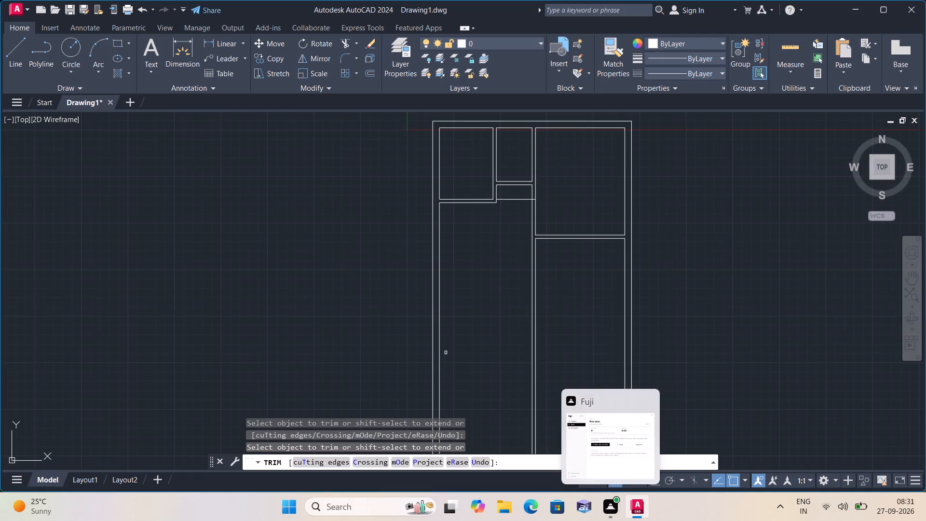
{"action": "middle_click_drag", "start_coordinate": [583, 279], "coordinate": [601, 342]}
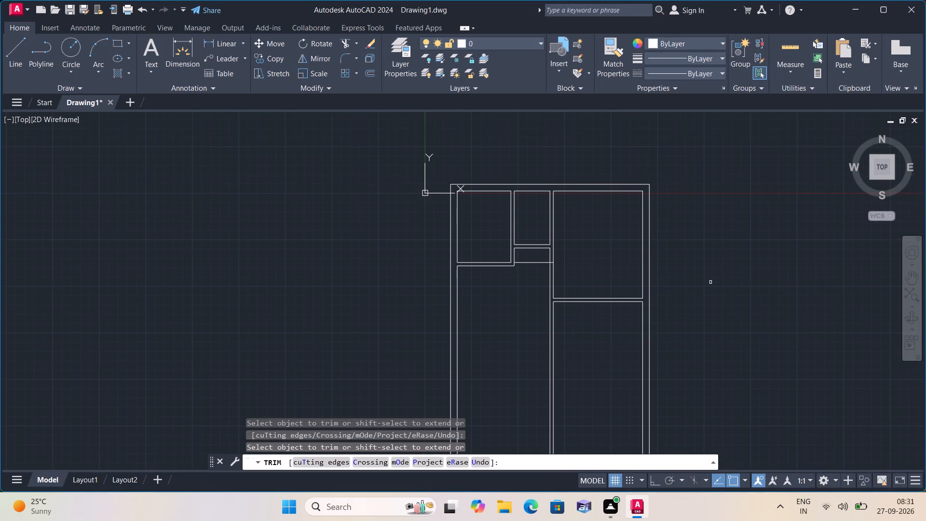
{"action": "key", "text": "space"}
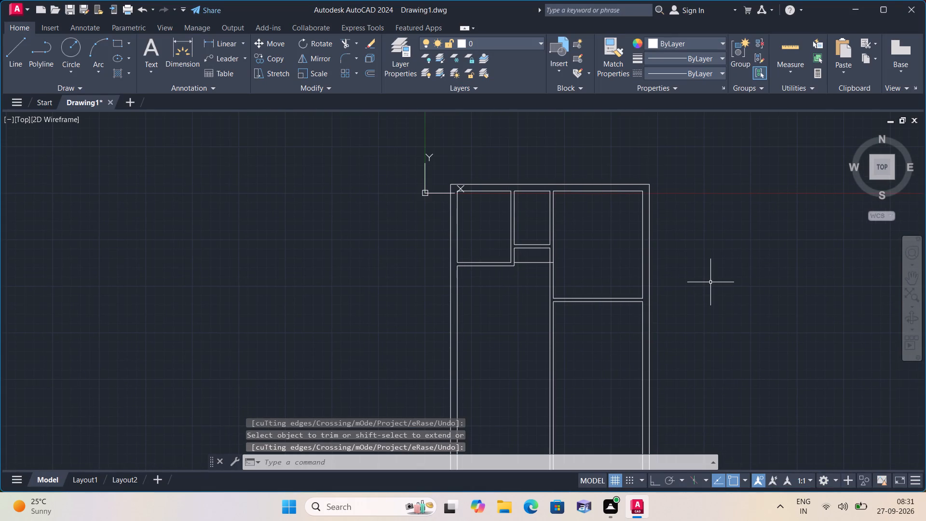
Offset the lower line of the right-hand room's horizontal partition 6' downward.
{"action": "scroll", "coordinate": [533, 268], "scroll_direction": "up", "scroll_amount": 1}
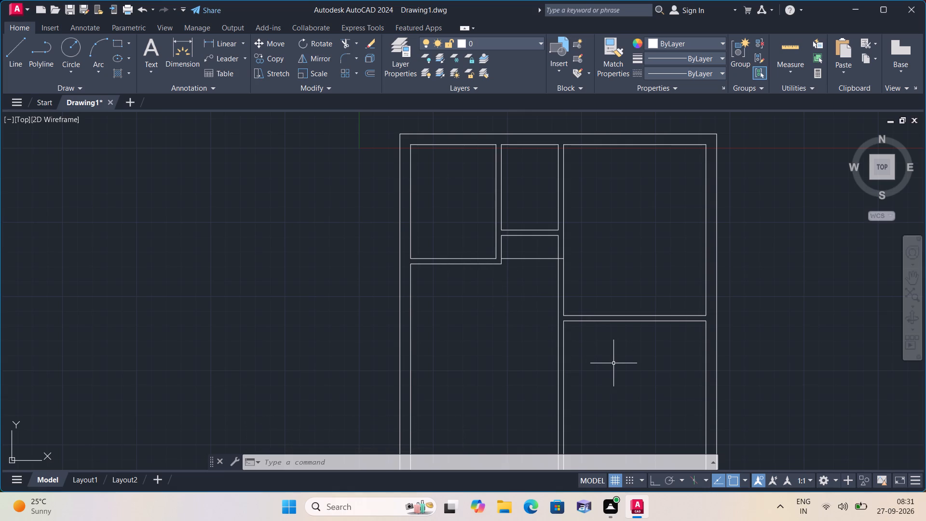
{"action": "middle_click_drag", "start_coordinate": [610, 356], "coordinate": [599, 255]}
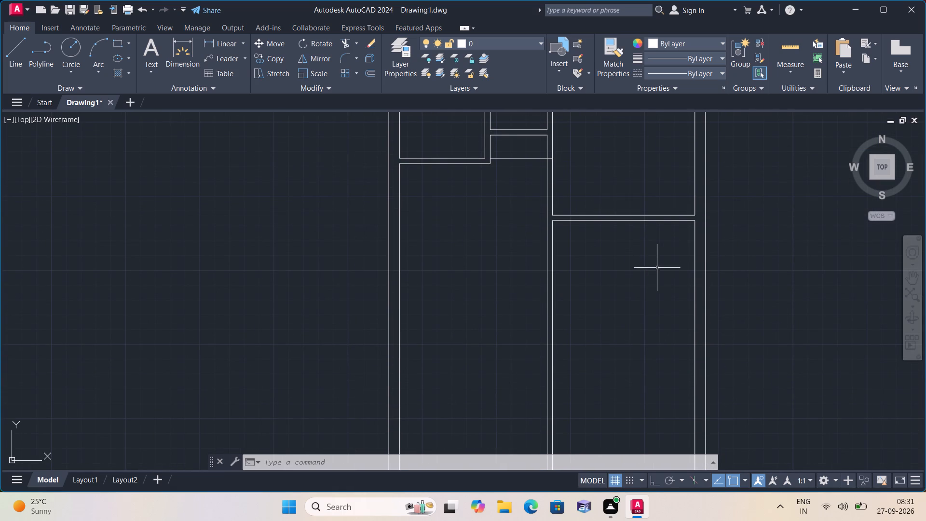
{"action": "type", "text": "oo"}
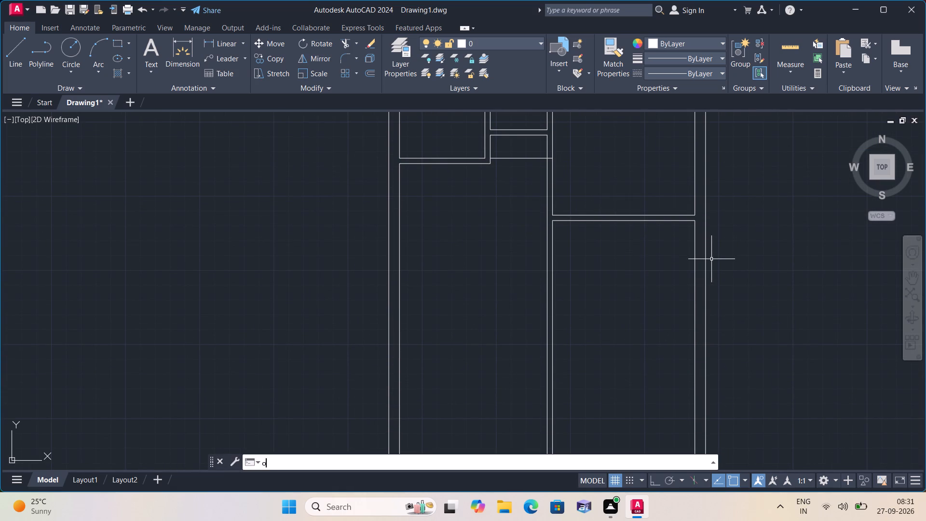
{"action": "key", "text": "BackSpace"}
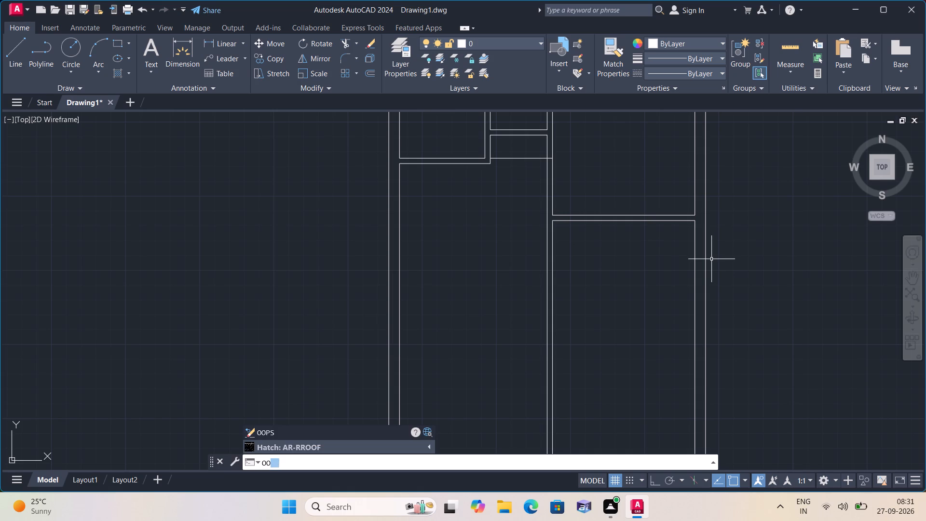
{"action": "key", "text": "BackSpace"}
{"action": "type", "text": "ff"}
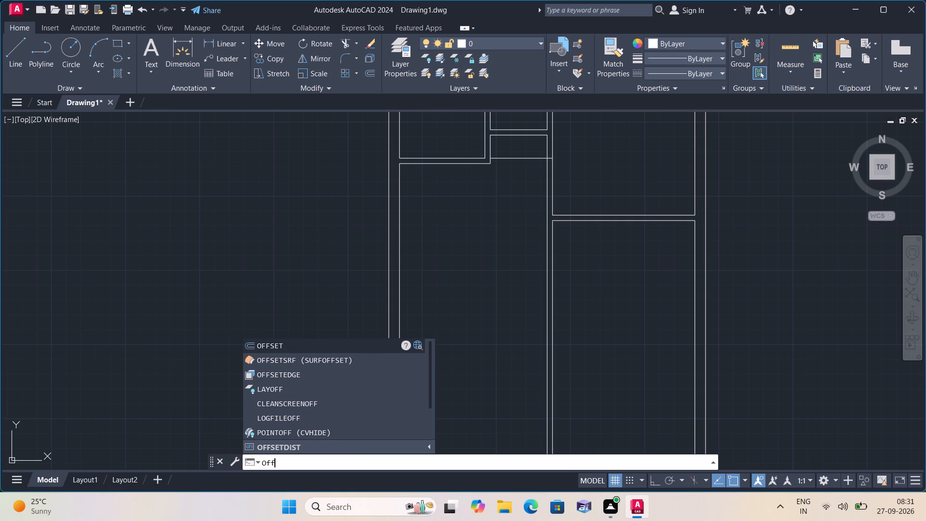
{"action": "key", "text": "space"}
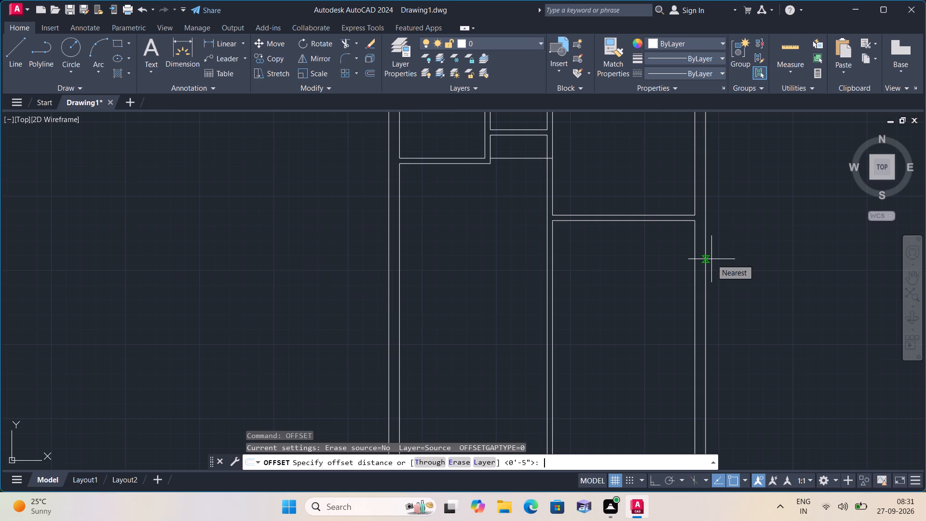
{"action": "type", "text": "6'"}
{"action": "key", "text": "space"}
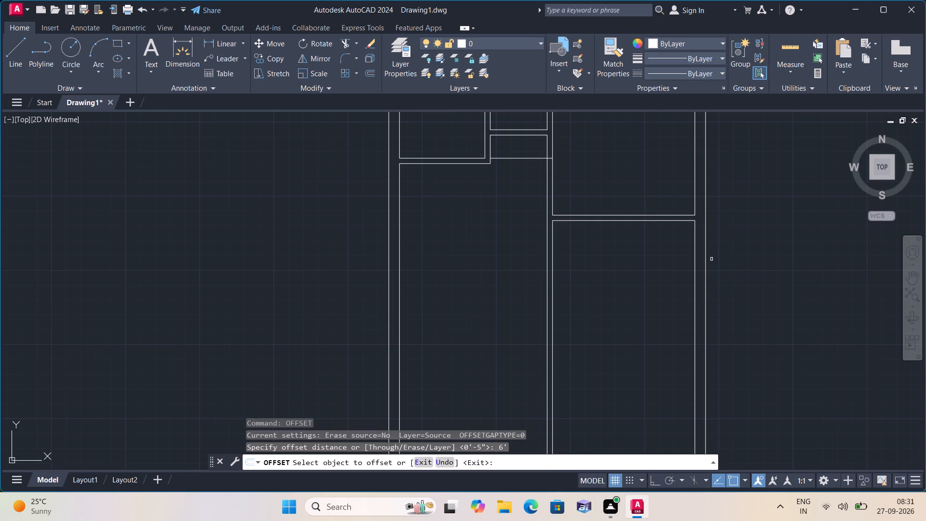
{"action": "left_click", "coordinate": [635, 221]}
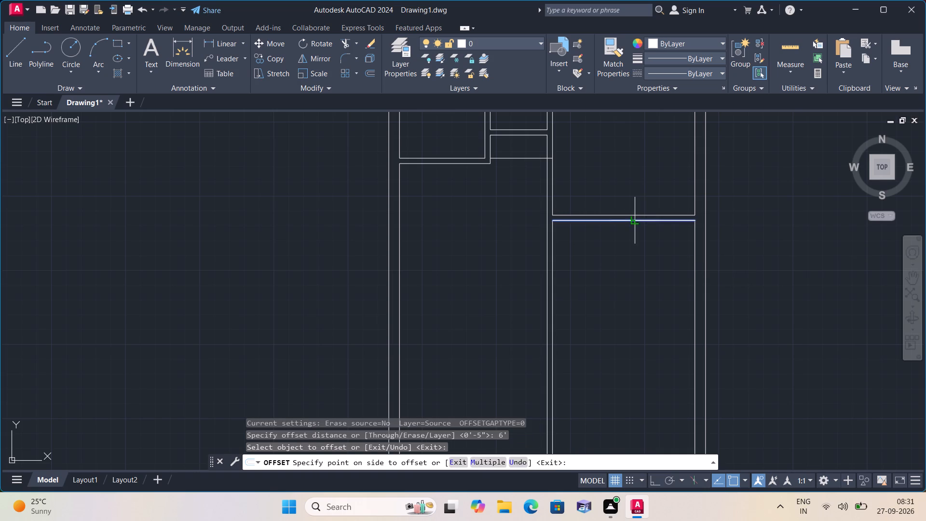
{"action": "left_click", "coordinate": [619, 276]}
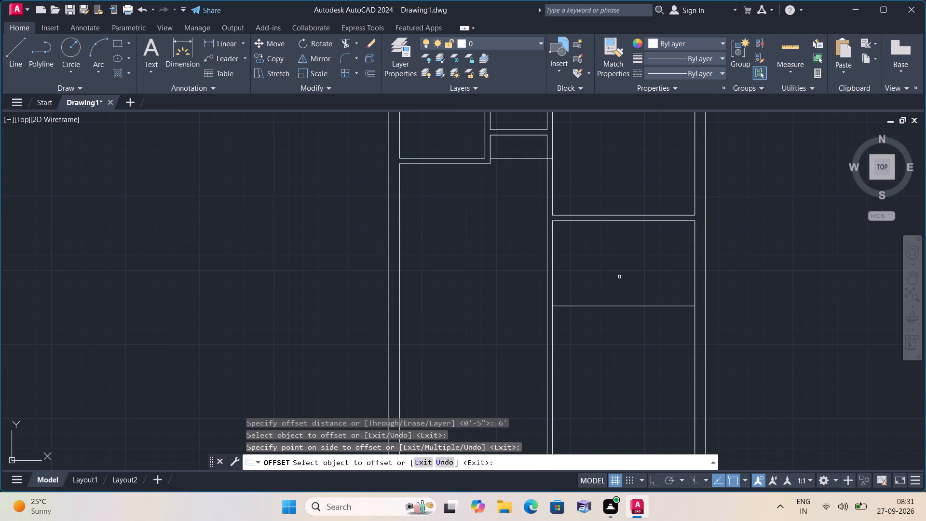
{"action": "key", "text": "space"}
Offset the new horizontal line 4.5" downward to form the next partition in the right-hand bay.
{"action": "key", "text": "space"}
{"action": "type", "text": "4.5"}
{"action": "type", "text": "\""}
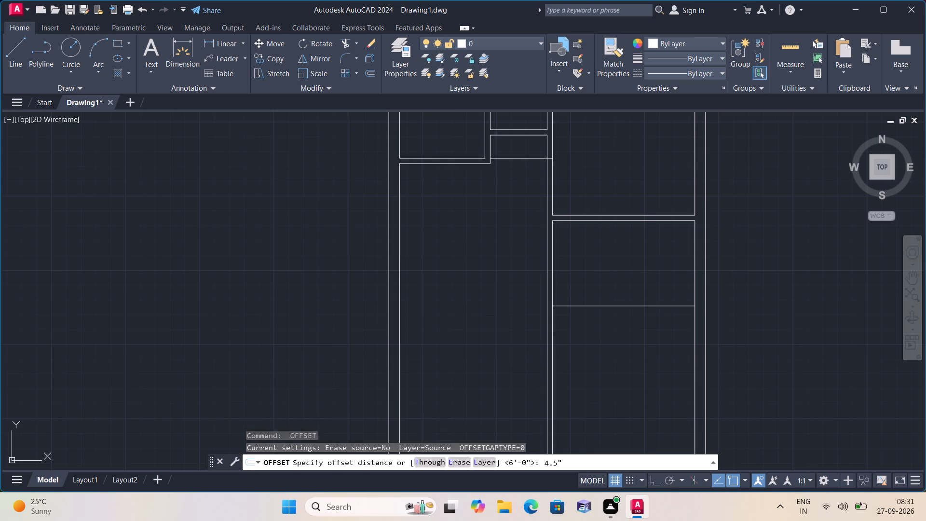
{"action": "key", "text": "space"}
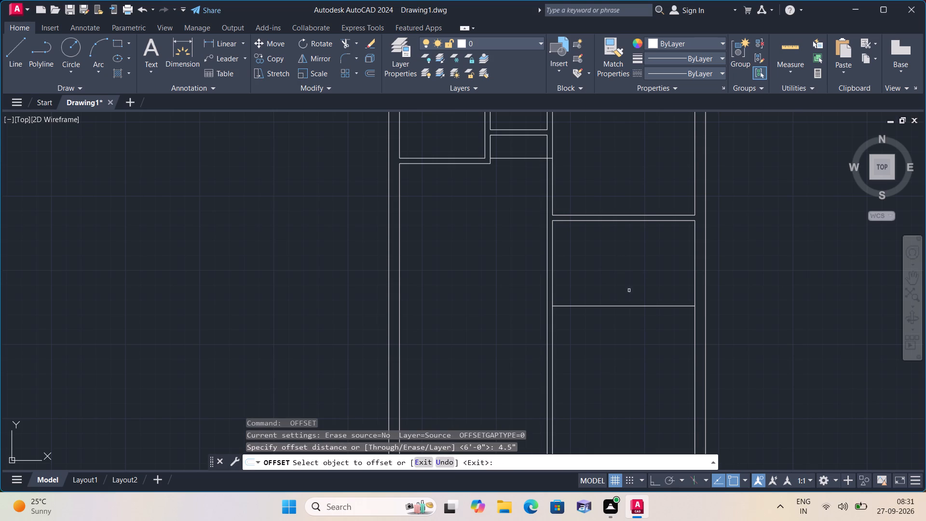
{"action": "left_click", "coordinate": [626, 307]}
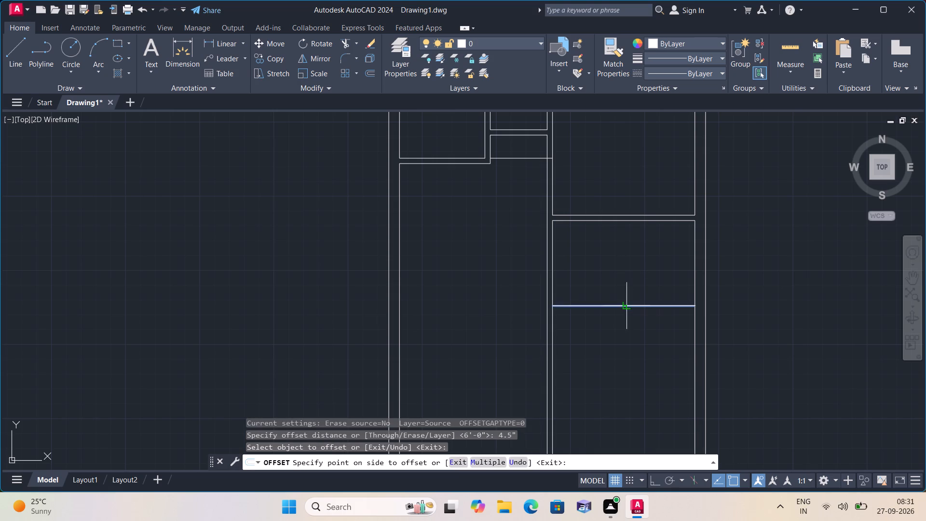
{"action": "left_click", "coordinate": [621, 339]}
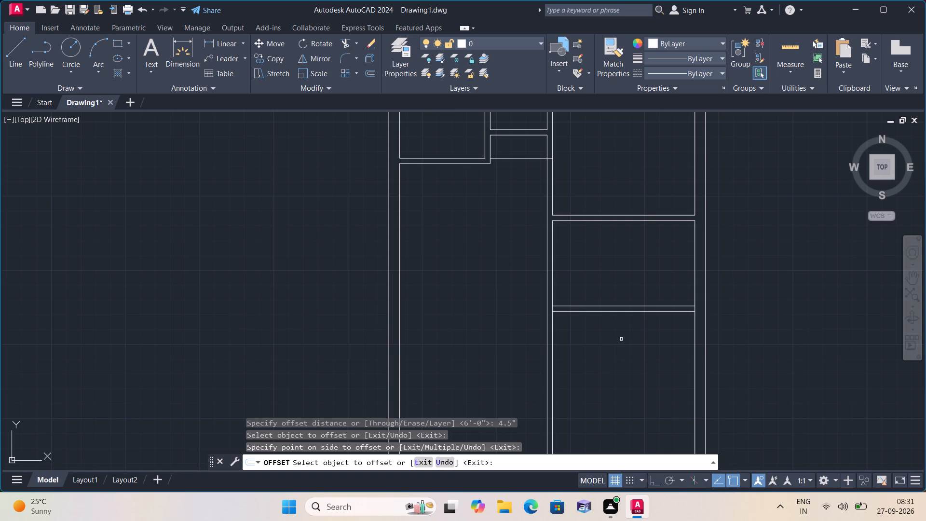
{"action": "key", "text": "space"}
Offset the right outer wall's inner line below the first right-hand partition 4' inward.
{"action": "key", "text": "space"}
{"action": "type", "text": "4'"}
{"action": "key", "text": "space"}
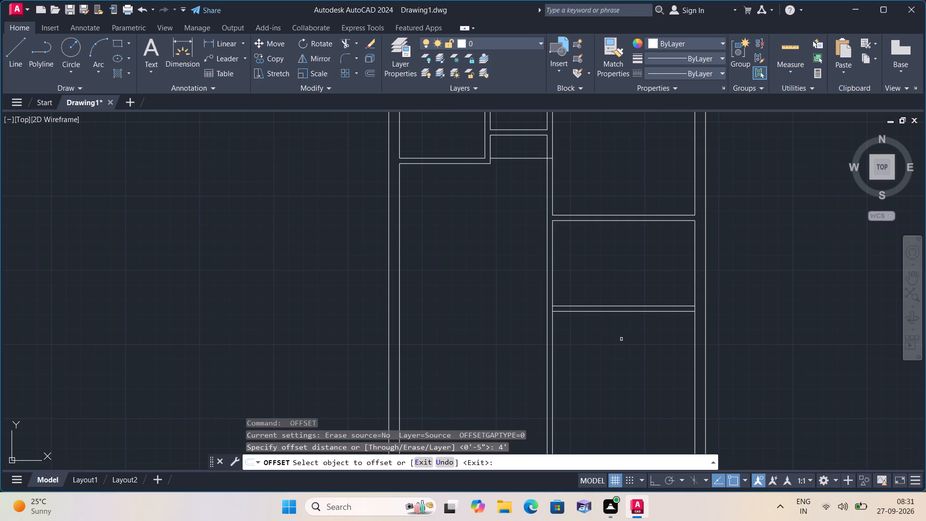
{"action": "left_click", "coordinate": [694, 282]}
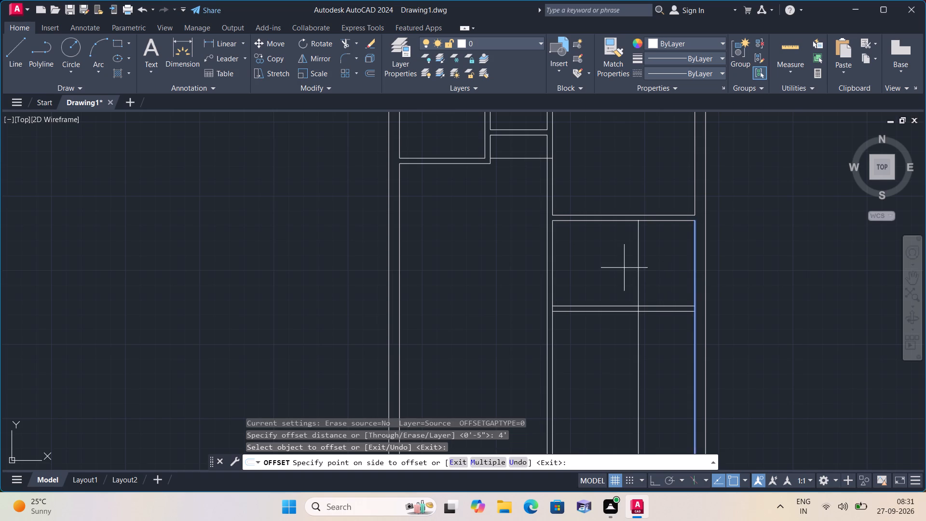
{"action": "left_click", "coordinate": [610, 262]}
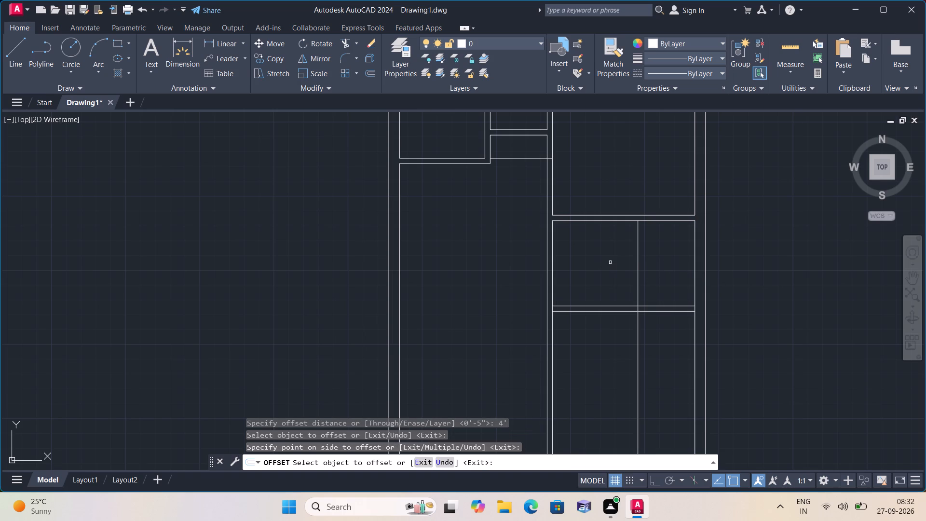
Offset the new vertical line in the right-hand bay 4.5" to the left to form a partition.
{"action": "key", "text": "space"}
{"action": "key", "text": "space"}
{"action": "type", "text": "4.5"}
{"action": "key", "text": "shift+quotedbl"}
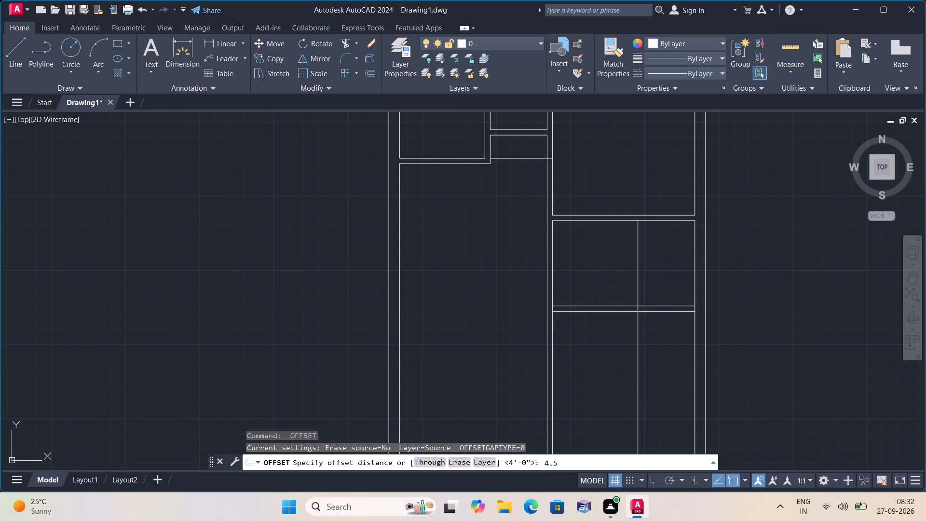
{"action": "key", "text": "space"}
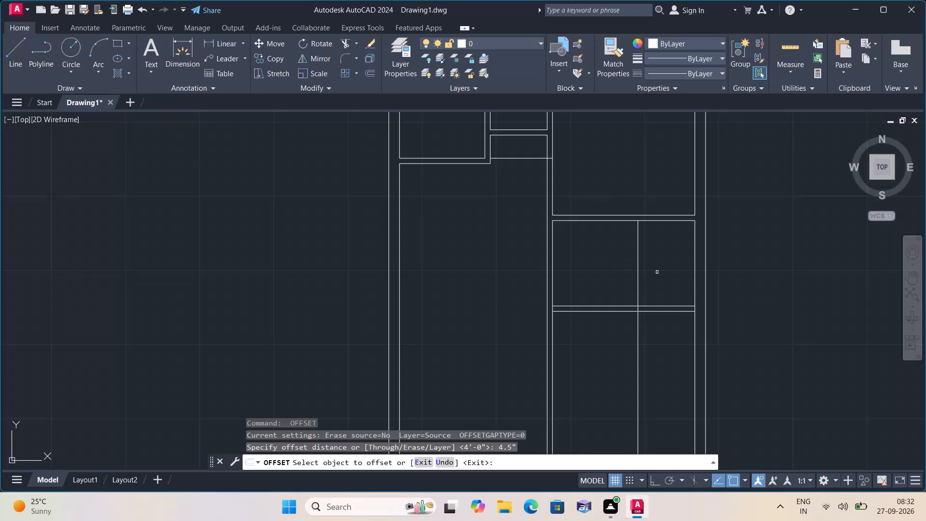
{"action": "left_click", "coordinate": [639, 254]}
{"action": "left_click", "coordinate": [615, 254]}
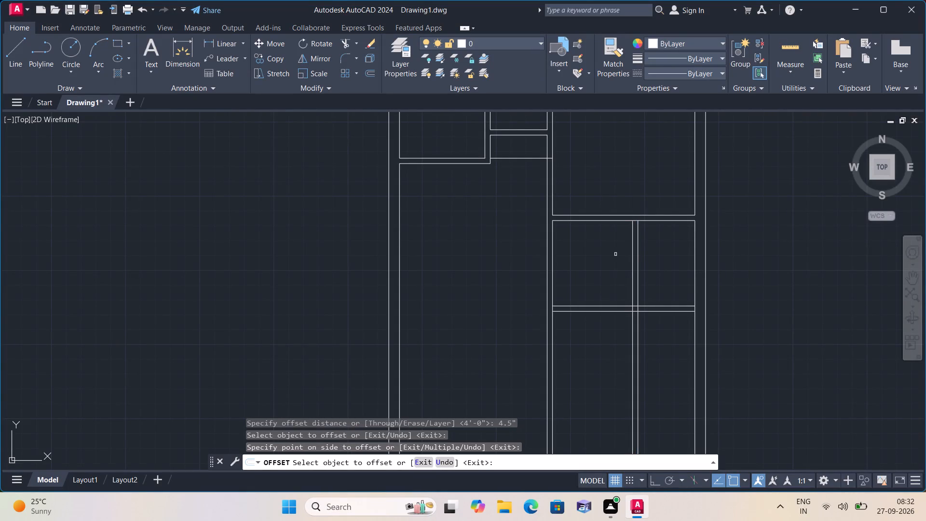
Trim the horizontal partition left of the new vertical partition and the vertical lines below it, leaving a clean corner for the small room.
{"action": "key", "text": "space"}
{"action": "type", "text": "trim"}
{"action": "key", "text": "space"}
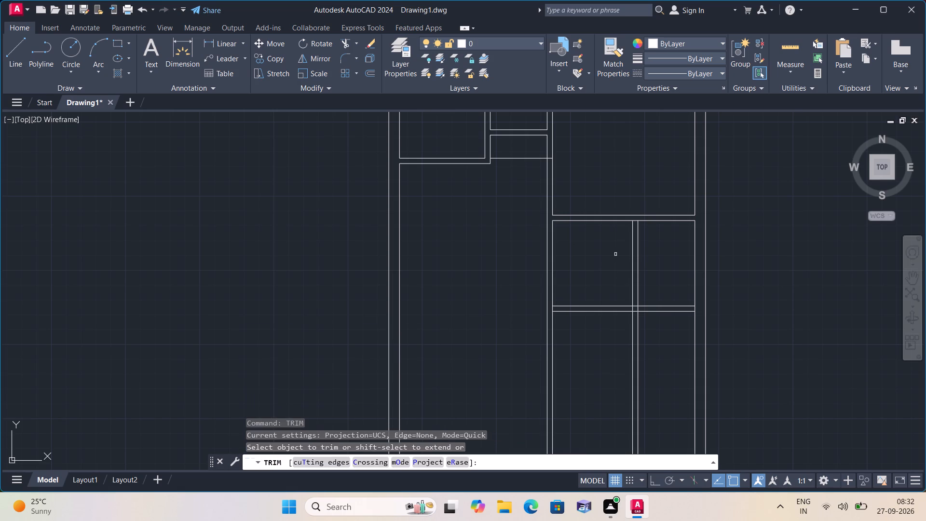
{"action": "left_click", "coordinate": [610, 288]}
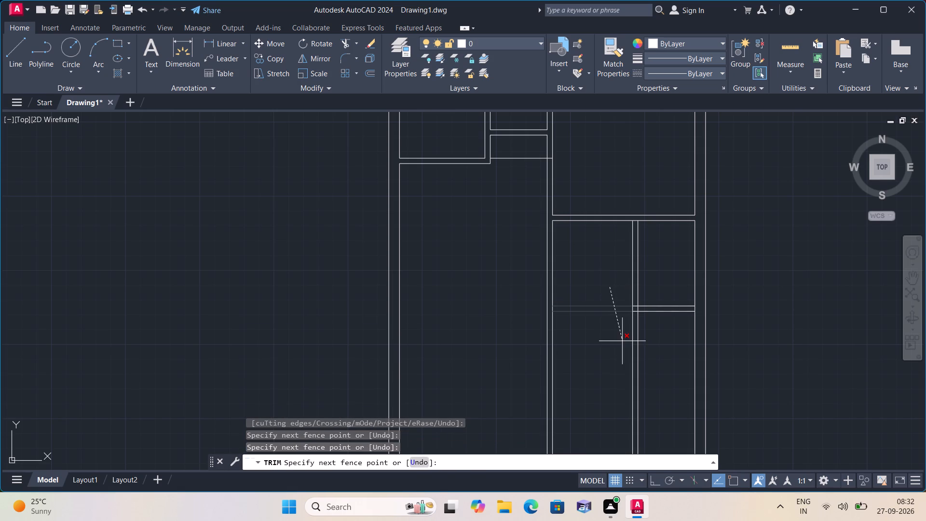
{"action": "left_click", "coordinate": [638, 339]}
{"action": "scroll", "coordinate": [638, 309], "scroll_direction": "up", "scroll_amount": 4}
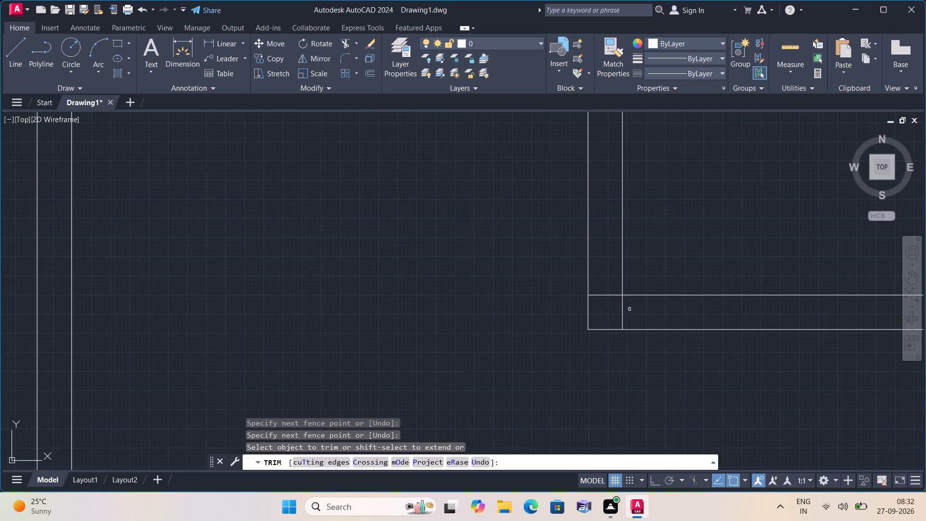
{"action": "left_click", "coordinate": [609, 291]}
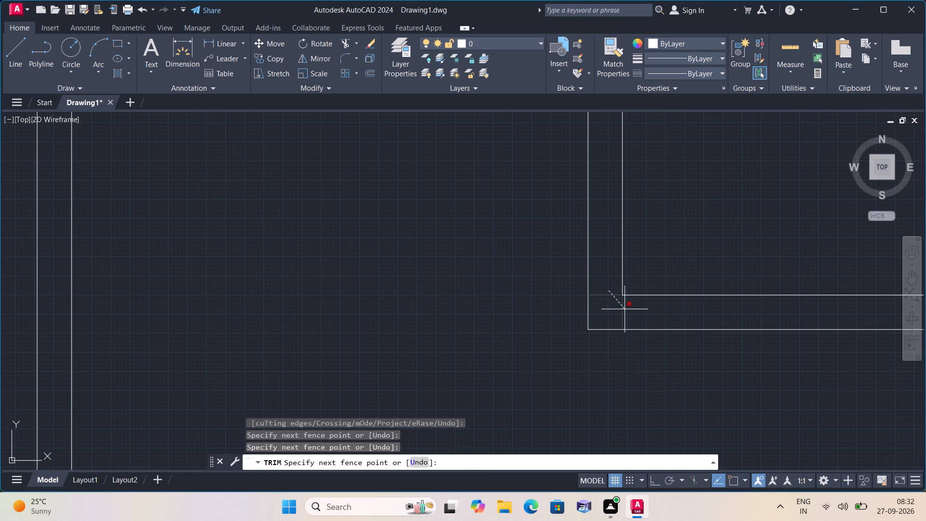
{"action": "left_click", "coordinate": [625, 309]}
Trim the right outer wall's inner line across the thickness of the small room's lower partition.
{"action": "scroll", "coordinate": [535, 288], "scroll_direction": "down", "scroll_amount": 3}
{"action": "scroll", "coordinate": [630, 306], "scroll_direction": "up", "scroll_amount": 2}
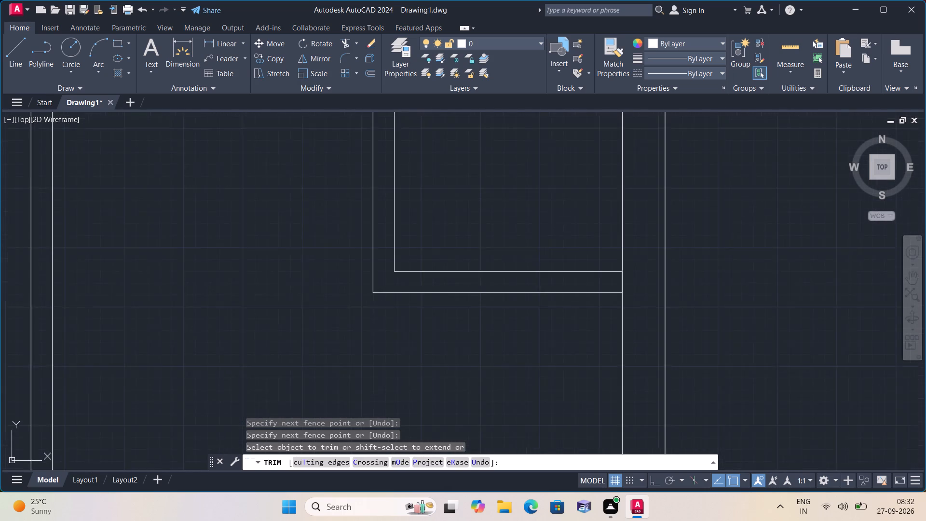
{"action": "scroll", "coordinate": [632, 302], "scroll_direction": "up", "scroll_amount": 1}
{"action": "left_click", "coordinate": [617, 278]}
{"action": "scroll", "coordinate": [546, 306], "scroll_direction": "down", "scroll_amount": 4}
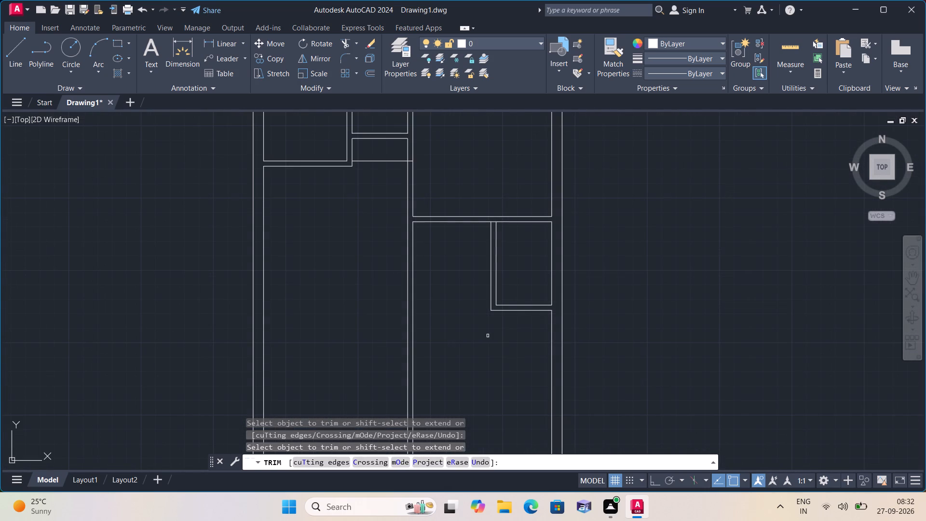
{"action": "key", "text": "space"}
Offset the bottom line of the small right-hand room's lower partition 10' downward.
{"action": "scroll", "coordinate": [484, 287], "scroll_direction": "down", "scroll_amount": 1}
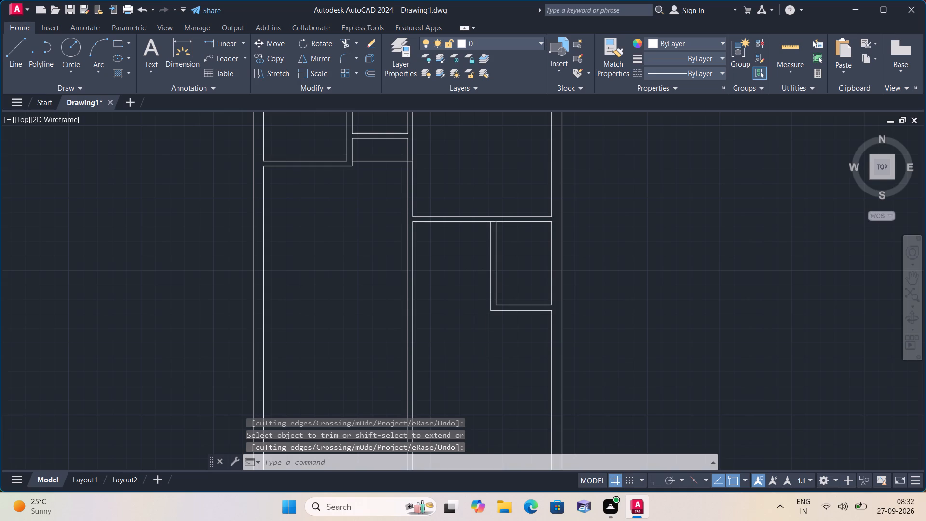
{"action": "scroll", "coordinate": [484, 287], "scroll_direction": "down", "scroll_amount": 1}
{"action": "scroll", "coordinate": [484, 287], "scroll_direction": "up", "scroll_amount": 1}
{"action": "scroll", "coordinate": [484, 287], "scroll_direction": "down", "scroll_amount": 1}
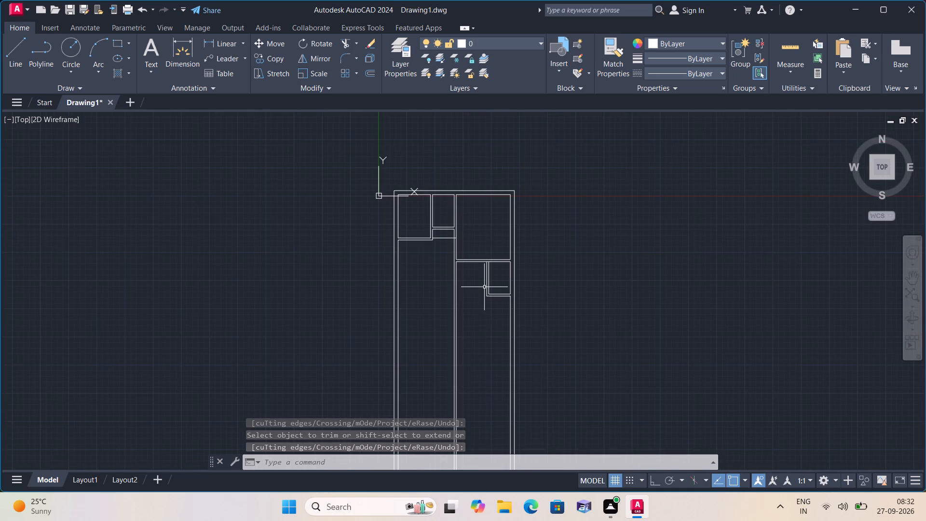
{"action": "scroll", "coordinate": [484, 287], "scroll_direction": "down", "scroll_amount": 1}
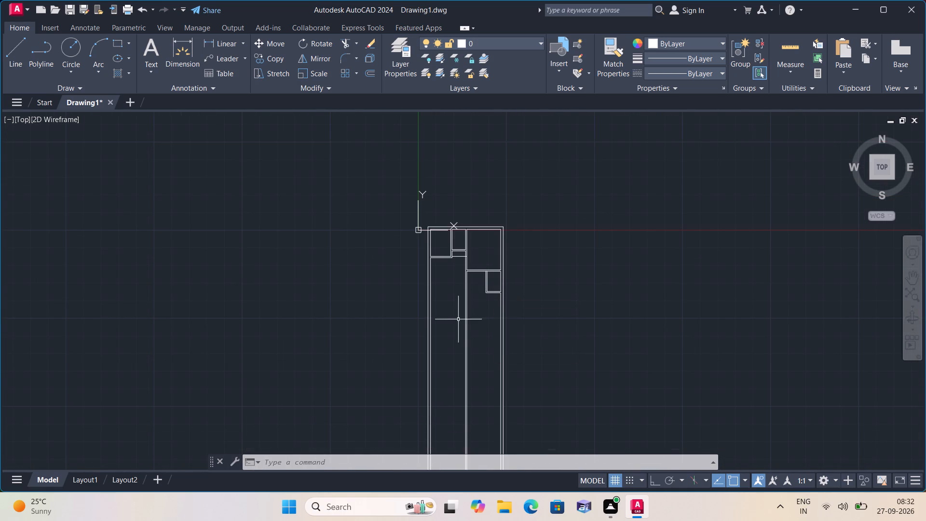
{"action": "scroll", "coordinate": [468, 307], "scroll_direction": "up", "scroll_amount": 3}
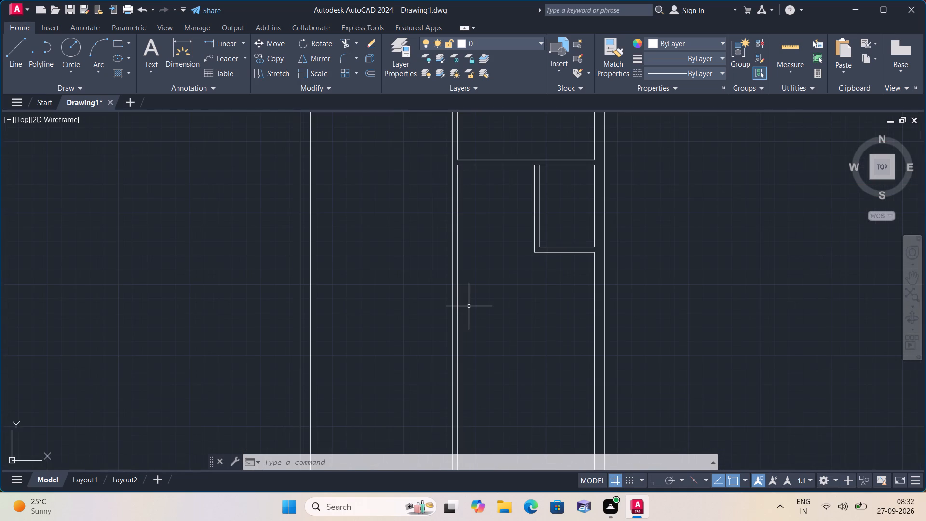
{"action": "scroll", "coordinate": [469, 306], "scroll_direction": "up", "scroll_amount": 1}
{"action": "scroll", "coordinate": [469, 306], "scroll_direction": "down", "scroll_amount": 1}
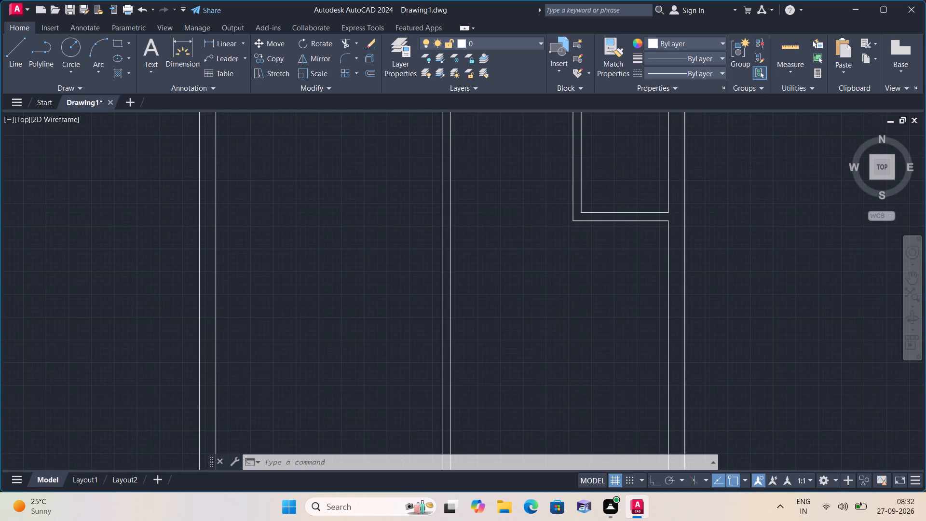
{"action": "key", "text": "o"}
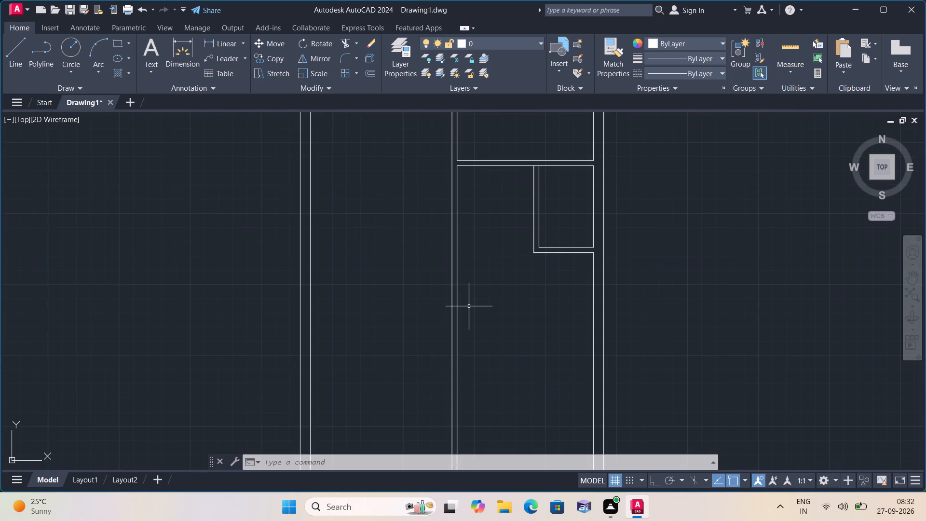
{"action": "type", "text": "ff"}
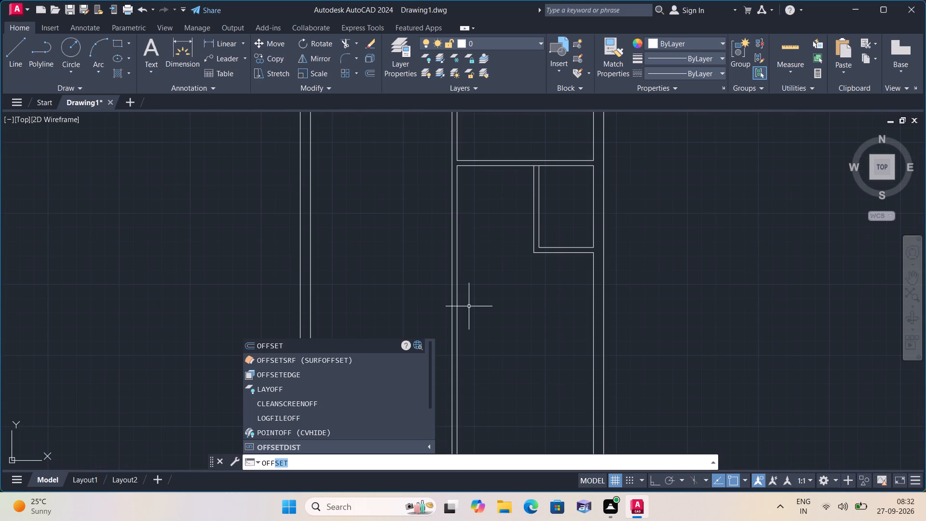
{"action": "key", "text": "space"}
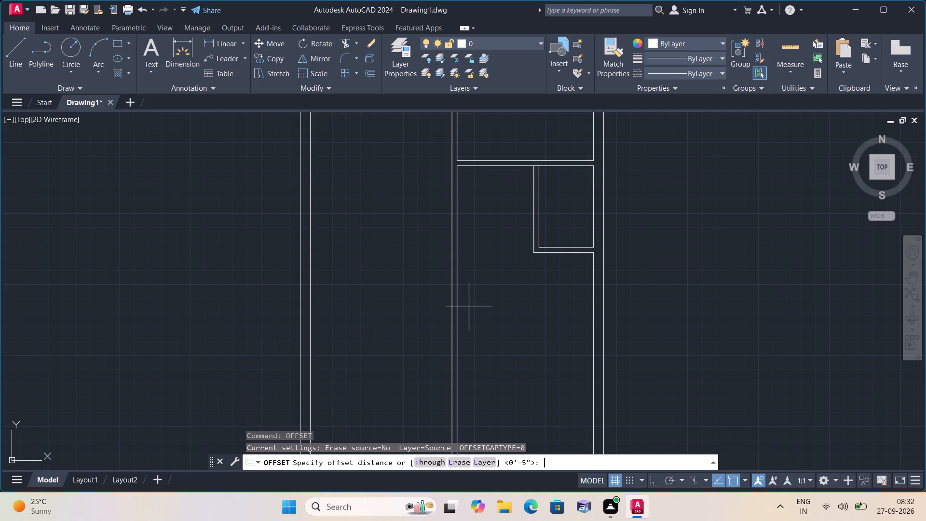
{"action": "type", "text": "10'"}
{"action": "key", "text": "space"}
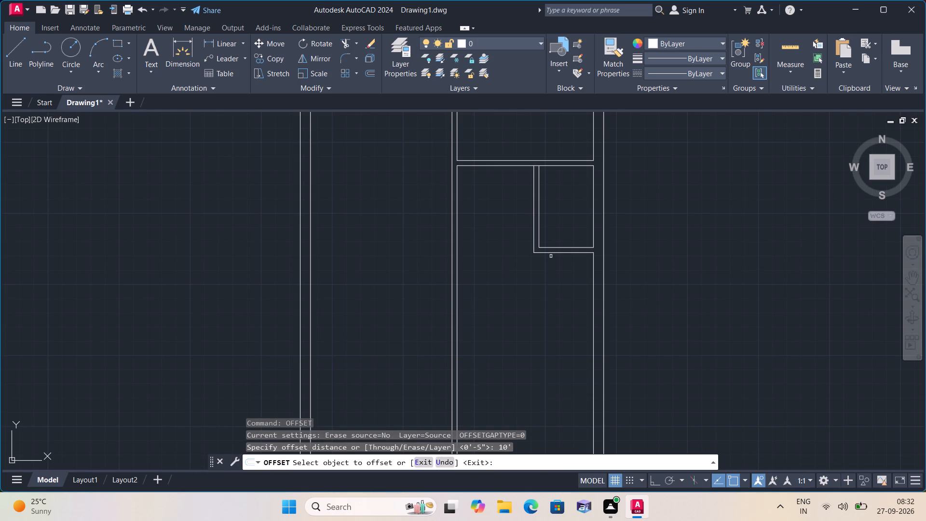
{"action": "left_click", "coordinate": [552, 255]}
{"action": "left_click", "coordinate": [552, 255]}
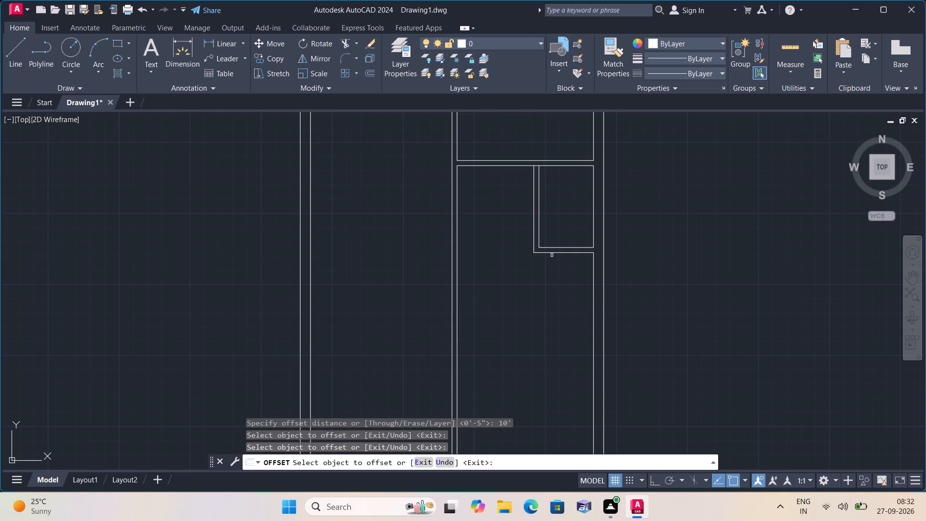
{"action": "scroll", "coordinate": [544, 304], "scroll_direction": "down", "scroll_amount": 2}
{"action": "middle_click_drag", "start_coordinate": [546, 326], "coordinate": [563, 265]}
{"action": "scroll", "coordinate": [535, 215], "scroll_direction": "up", "scroll_amount": 4}
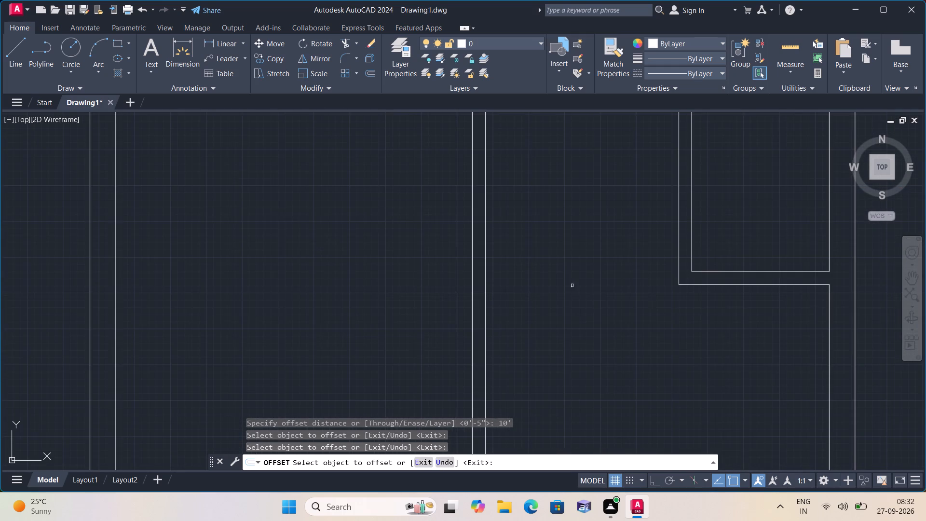
{"action": "left_click", "coordinate": [689, 284]}
{"action": "left_click", "coordinate": [674, 348]}
{"action": "scroll", "coordinate": [670, 349], "scroll_direction": "down", "scroll_amount": 1}
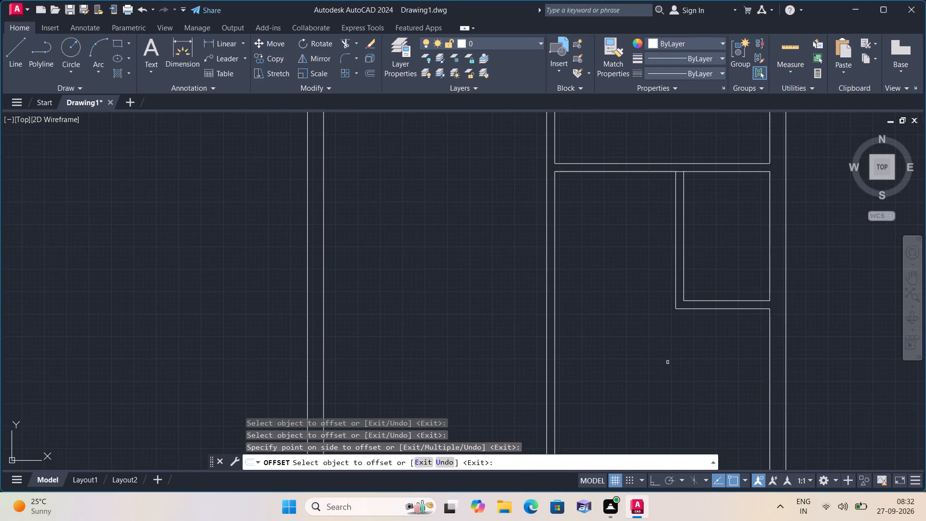
{"action": "middle_click_drag", "start_coordinate": [666, 367], "coordinate": [596, 199]}
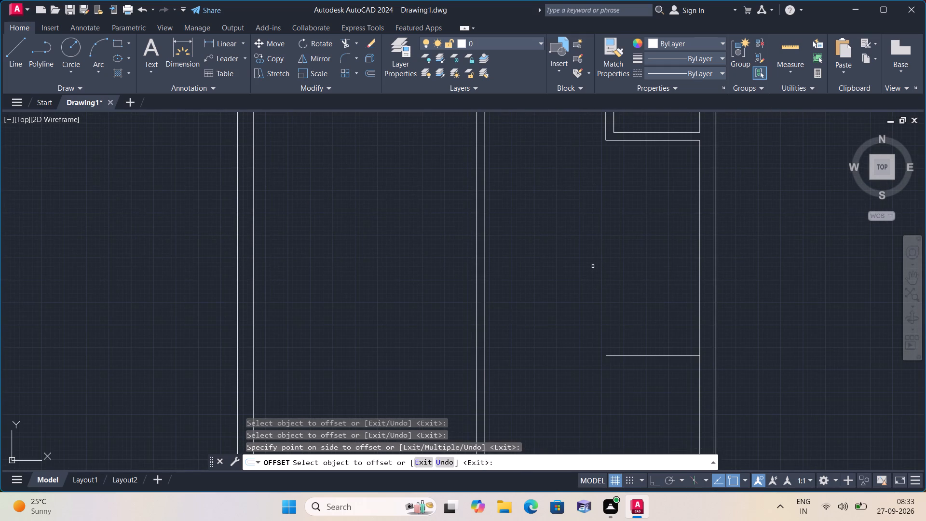
Offset the new short horizontal line 4.5" downward to form the next partition in the right-hand bay.
{"action": "key", "text": "space"}
{"action": "key", "text": "space"}
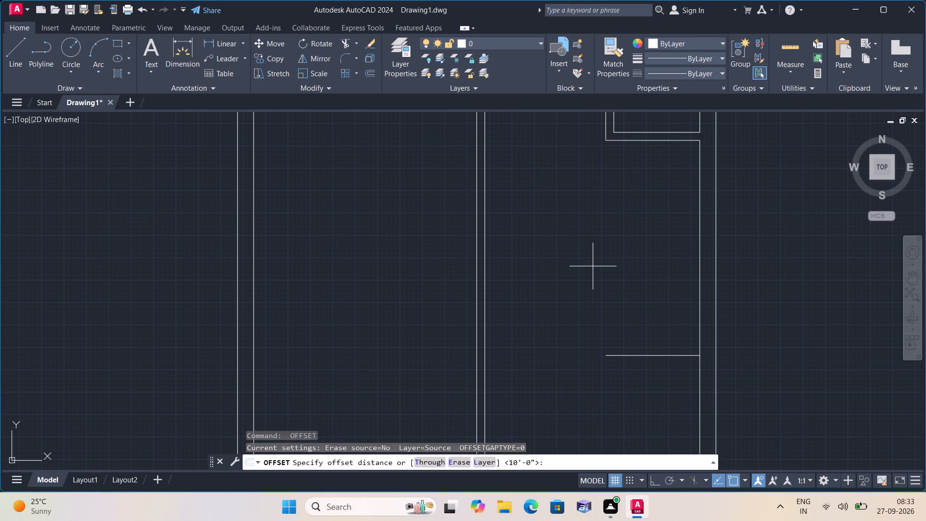
{"action": "type", "text": "4.5\""}
{"action": "key", "text": "space"}
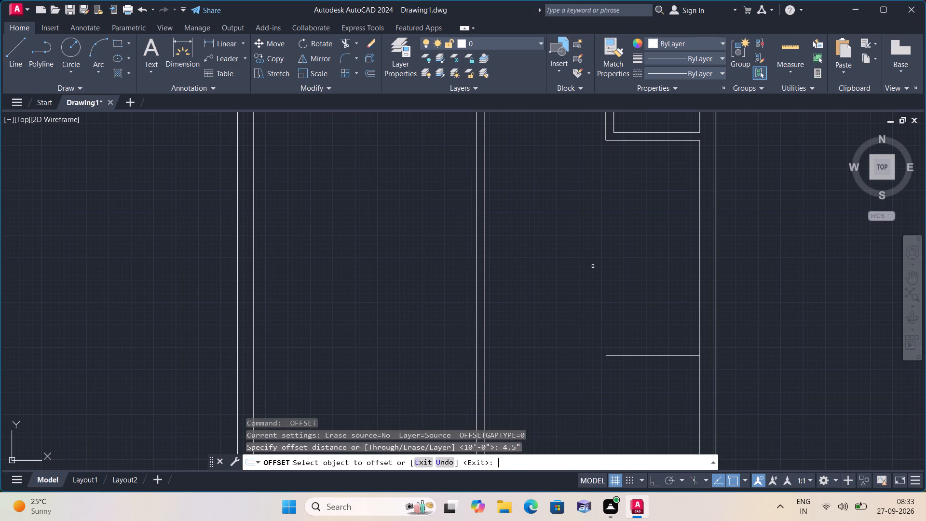
{"action": "left_click", "coordinate": [618, 356]}
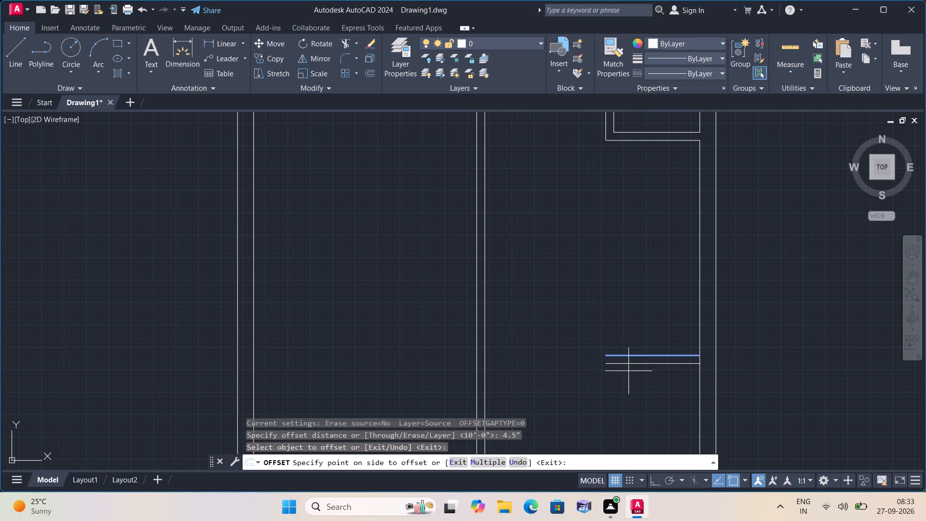
{"action": "left_click", "coordinate": [626, 385]}
{"action": "middle_click_drag", "start_coordinate": [602, 394], "coordinate": [584, 324]}
{"action": "scroll", "coordinate": [600, 377], "scroll_direction": "down", "scroll_amount": 1}
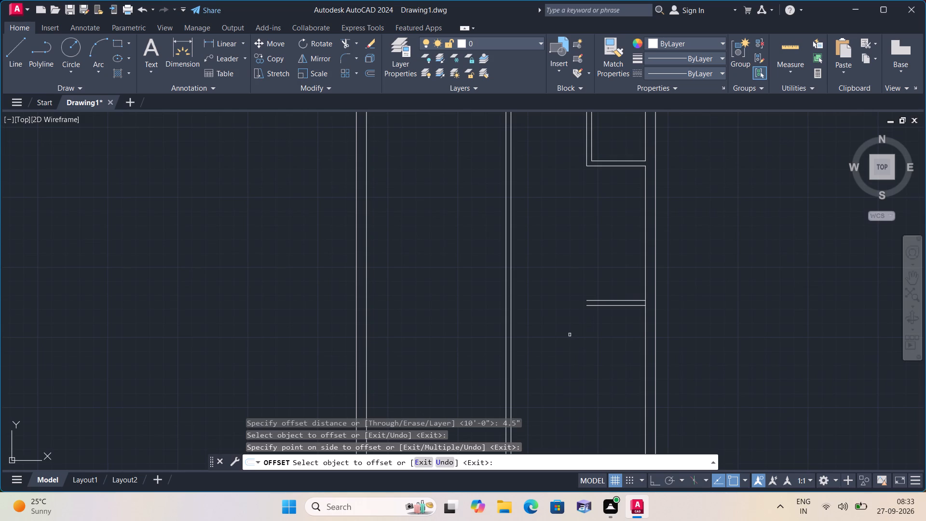
Extend both lines of the new short horizontal partition left to the central vertical partition's right line.
{"action": "key", "text": "space"}
{"action": "type", "text": "ext"}
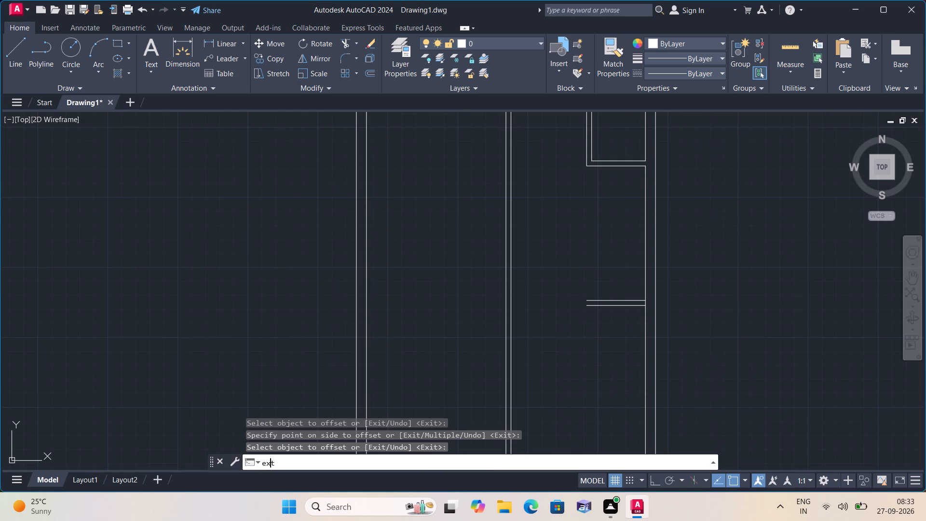
{"action": "key", "text": "e"}
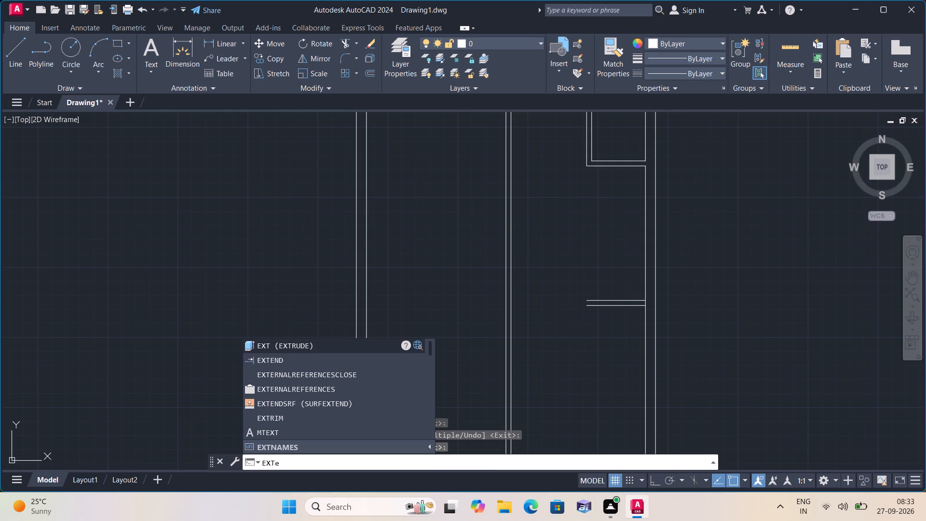
{"action": "key", "text": "space"}
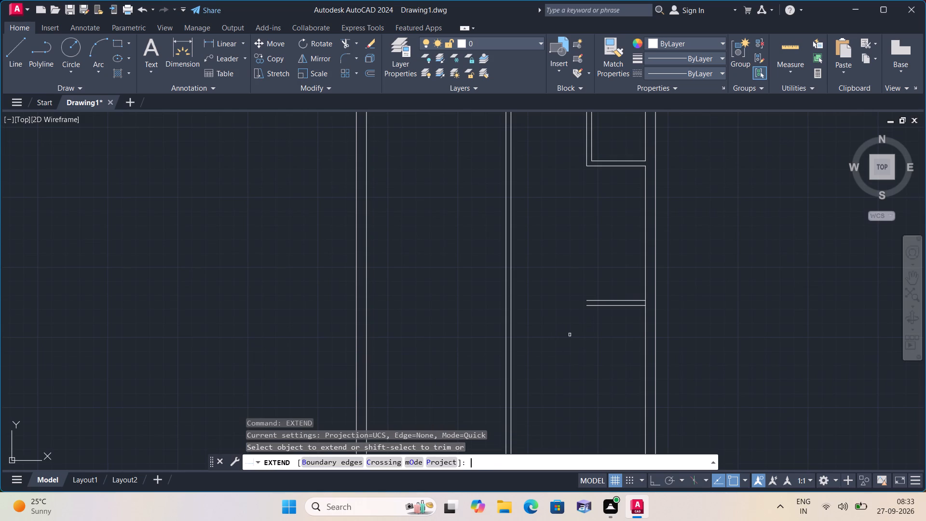
{"action": "left_click", "coordinate": [582, 263]}
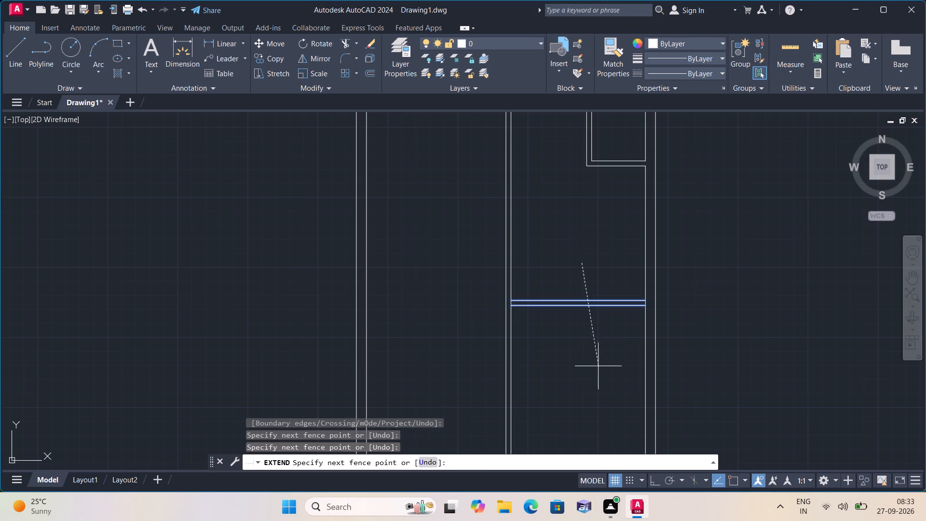
{"action": "left_click", "coordinate": [596, 375]}
{"action": "left_click", "coordinate": [598, 367]}
{"action": "left_click", "coordinate": [598, 367]}
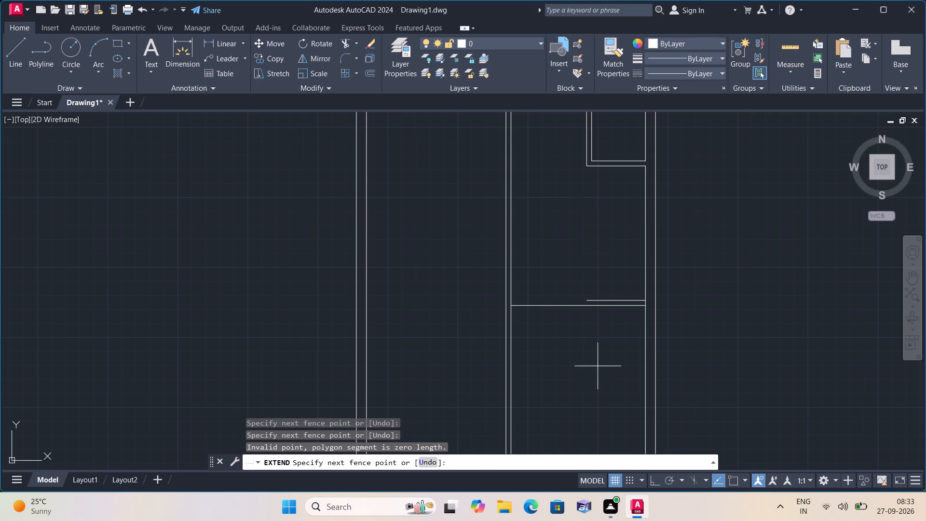
{"action": "left_click", "coordinate": [592, 346]}
{"action": "left_click", "coordinate": [587, 301]}
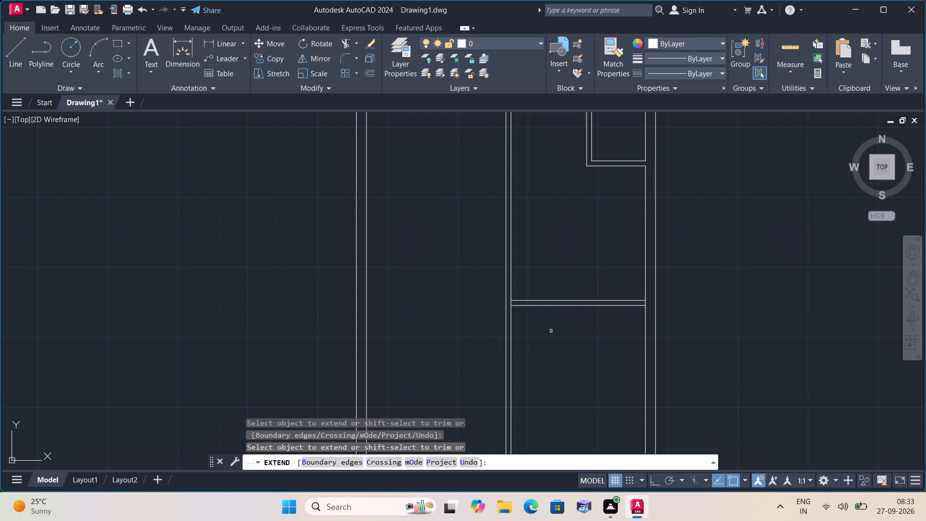
{"action": "left_click", "coordinate": [536, 288]}
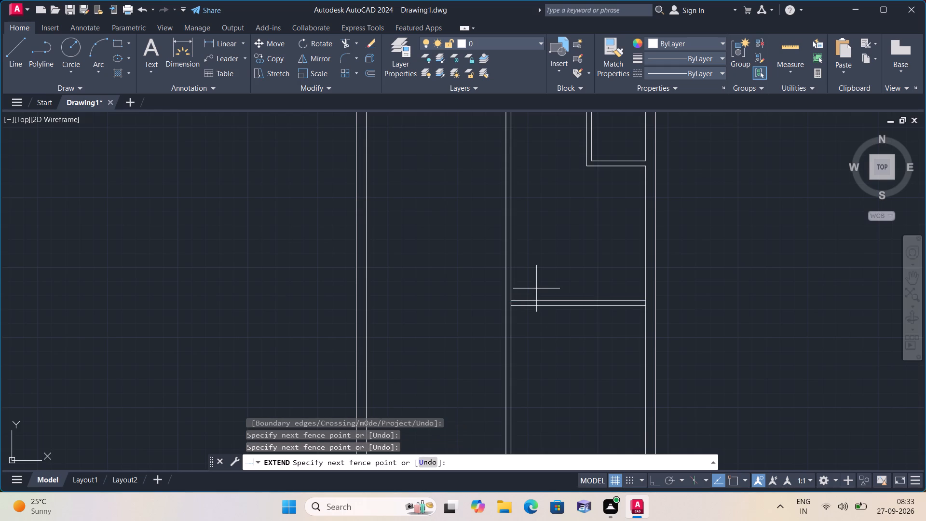
Extend both lines of the new horizontal partition left across the central partition to the left outer wall's inner line.
{"action": "left_click", "coordinate": [573, 389]}
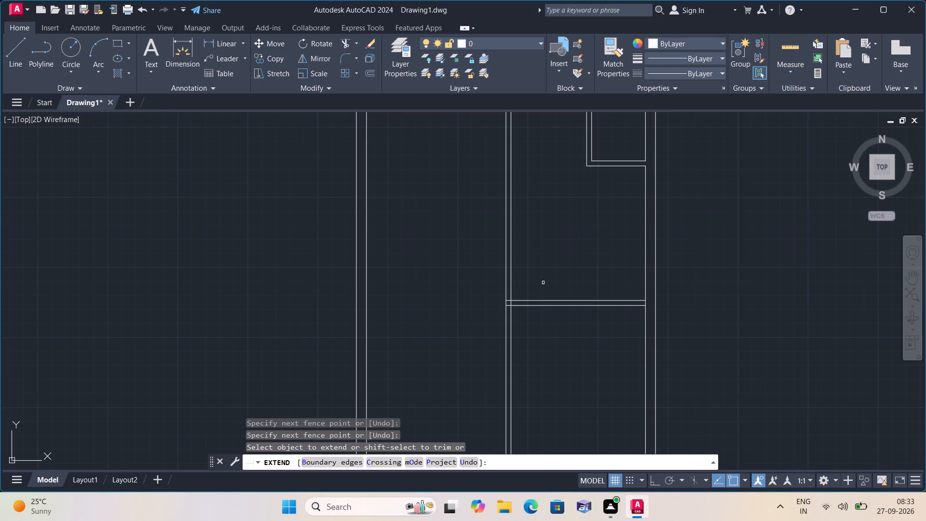
{"action": "left_click", "coordinate": [545, 278]}
{"action": "left_click", "coordinate": [562, 366]}
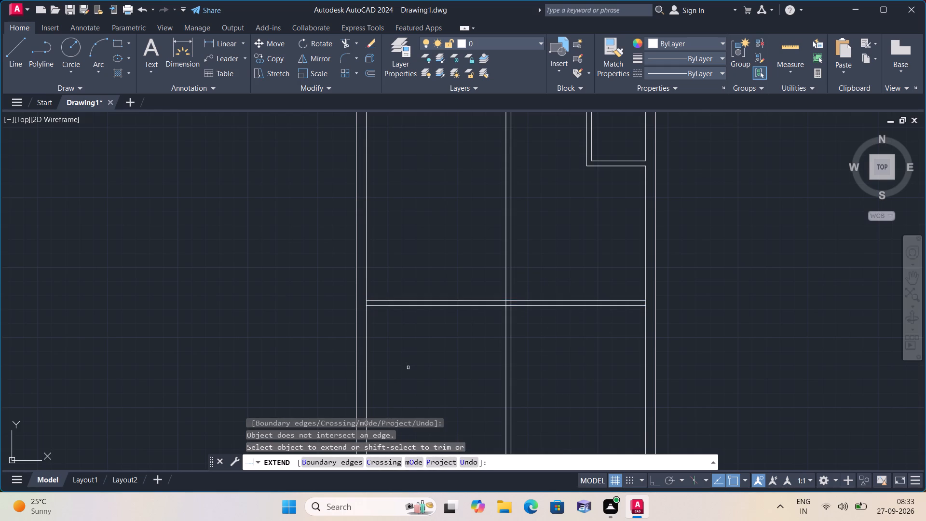
{"action": "scroll", "coordinate": [408, 368], "scroll_direction": "down", "scroll_amount": 1}
{"action": "key", "text": "space"}
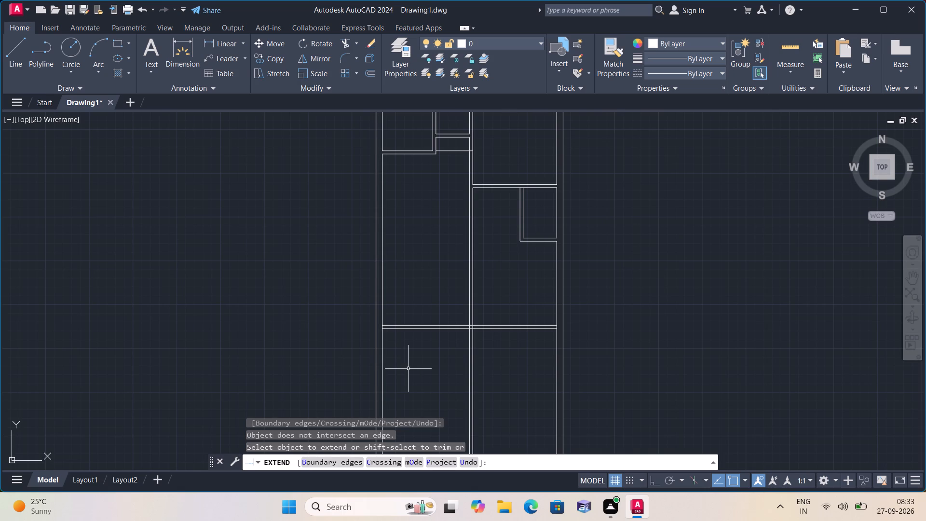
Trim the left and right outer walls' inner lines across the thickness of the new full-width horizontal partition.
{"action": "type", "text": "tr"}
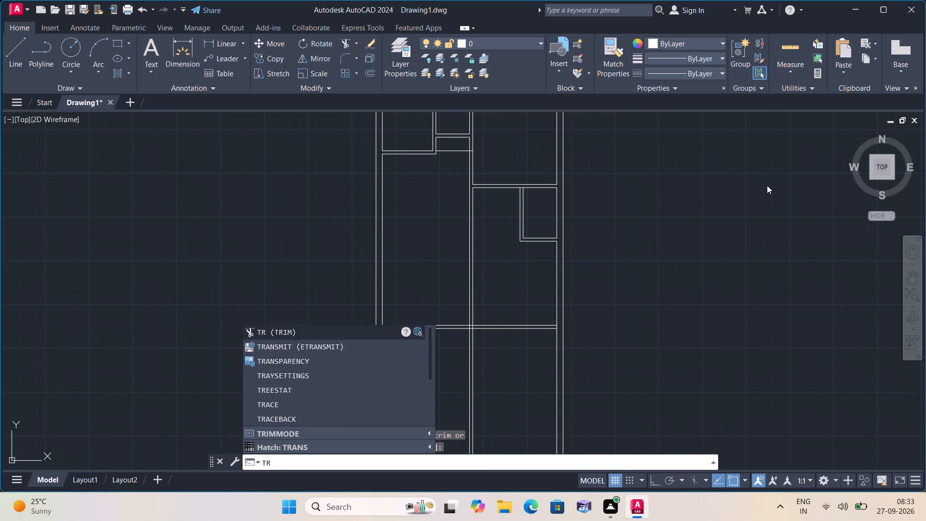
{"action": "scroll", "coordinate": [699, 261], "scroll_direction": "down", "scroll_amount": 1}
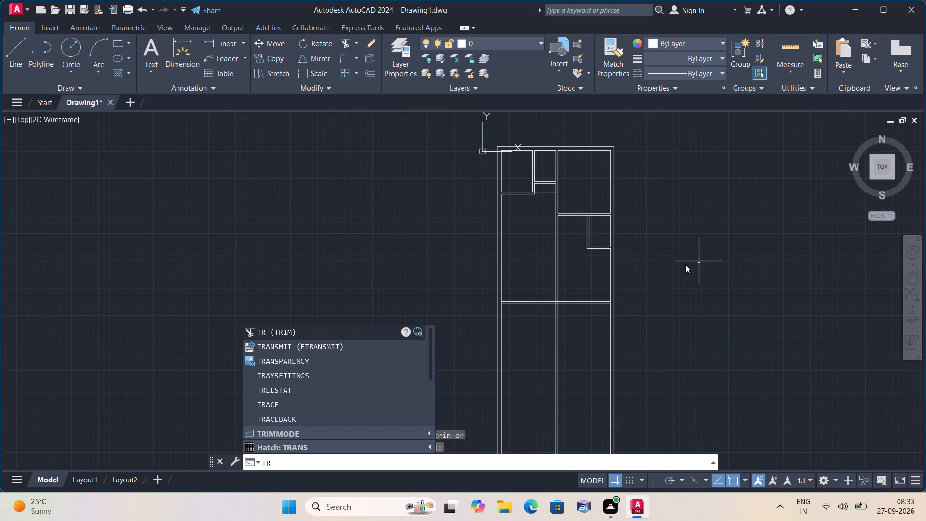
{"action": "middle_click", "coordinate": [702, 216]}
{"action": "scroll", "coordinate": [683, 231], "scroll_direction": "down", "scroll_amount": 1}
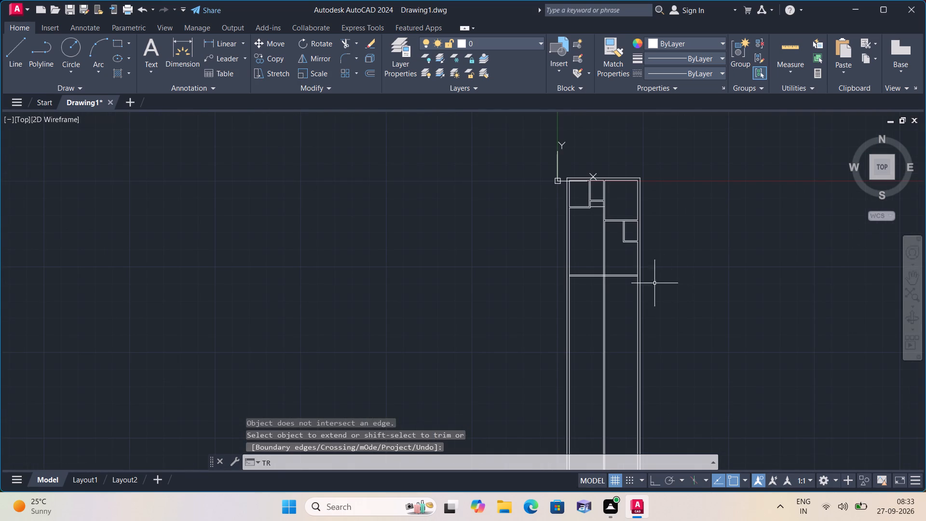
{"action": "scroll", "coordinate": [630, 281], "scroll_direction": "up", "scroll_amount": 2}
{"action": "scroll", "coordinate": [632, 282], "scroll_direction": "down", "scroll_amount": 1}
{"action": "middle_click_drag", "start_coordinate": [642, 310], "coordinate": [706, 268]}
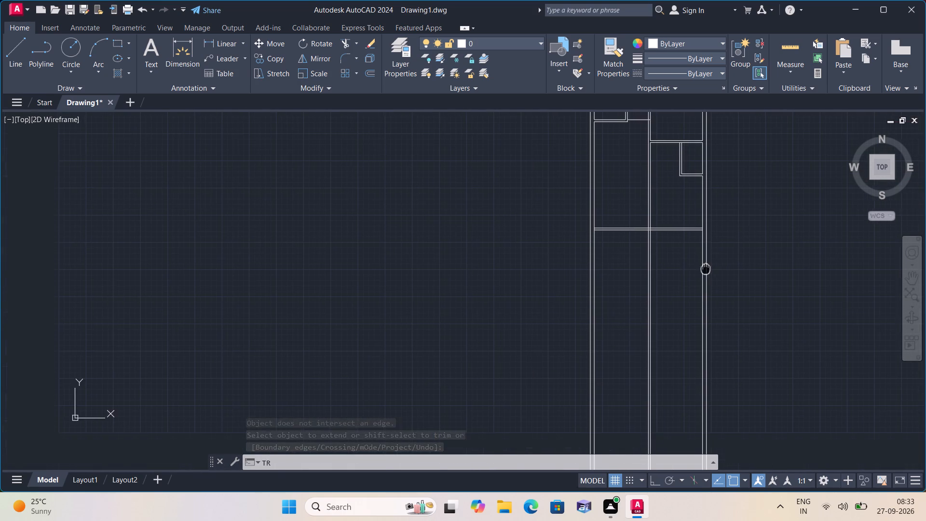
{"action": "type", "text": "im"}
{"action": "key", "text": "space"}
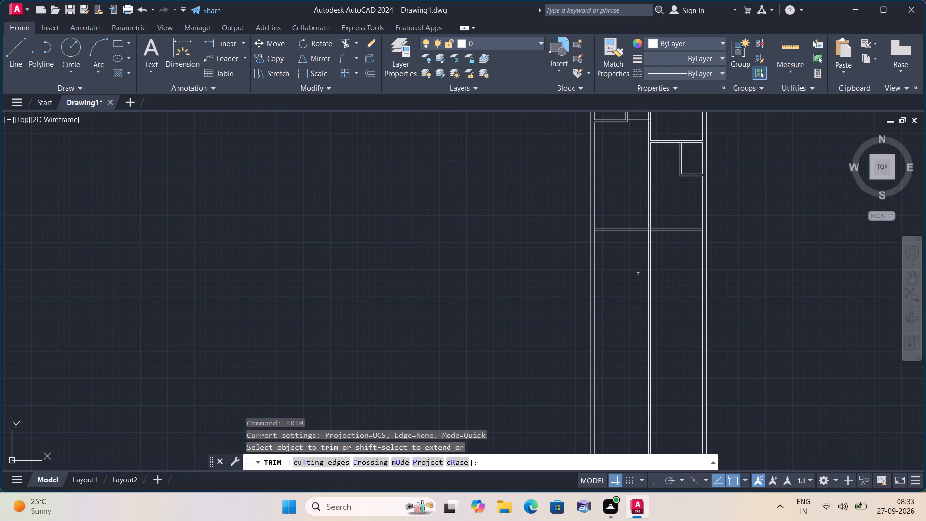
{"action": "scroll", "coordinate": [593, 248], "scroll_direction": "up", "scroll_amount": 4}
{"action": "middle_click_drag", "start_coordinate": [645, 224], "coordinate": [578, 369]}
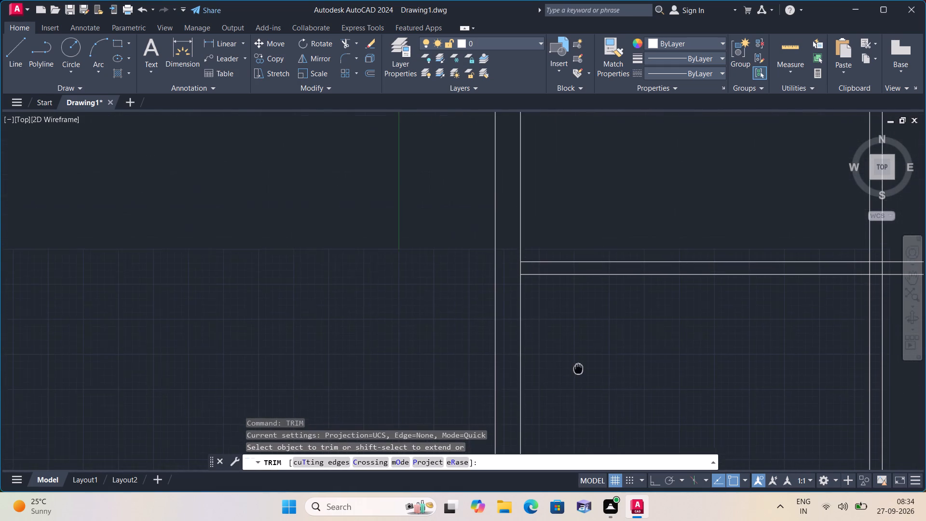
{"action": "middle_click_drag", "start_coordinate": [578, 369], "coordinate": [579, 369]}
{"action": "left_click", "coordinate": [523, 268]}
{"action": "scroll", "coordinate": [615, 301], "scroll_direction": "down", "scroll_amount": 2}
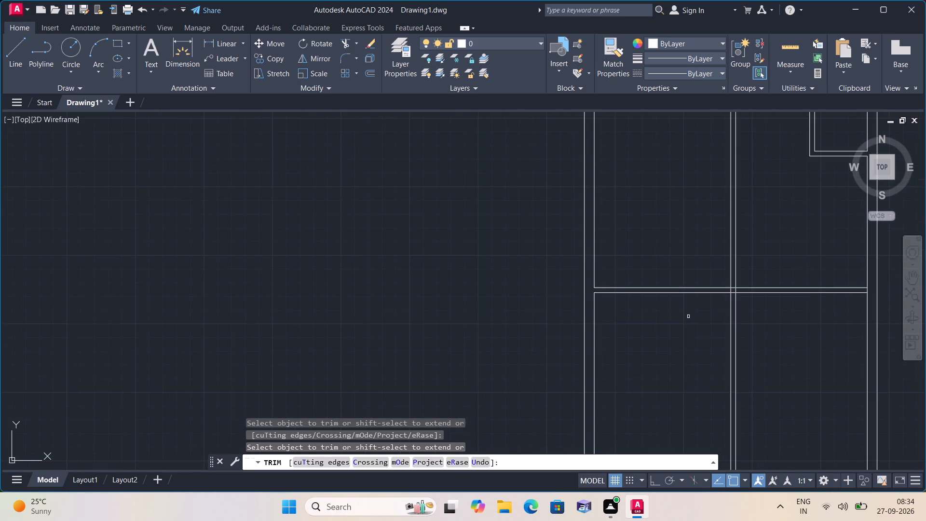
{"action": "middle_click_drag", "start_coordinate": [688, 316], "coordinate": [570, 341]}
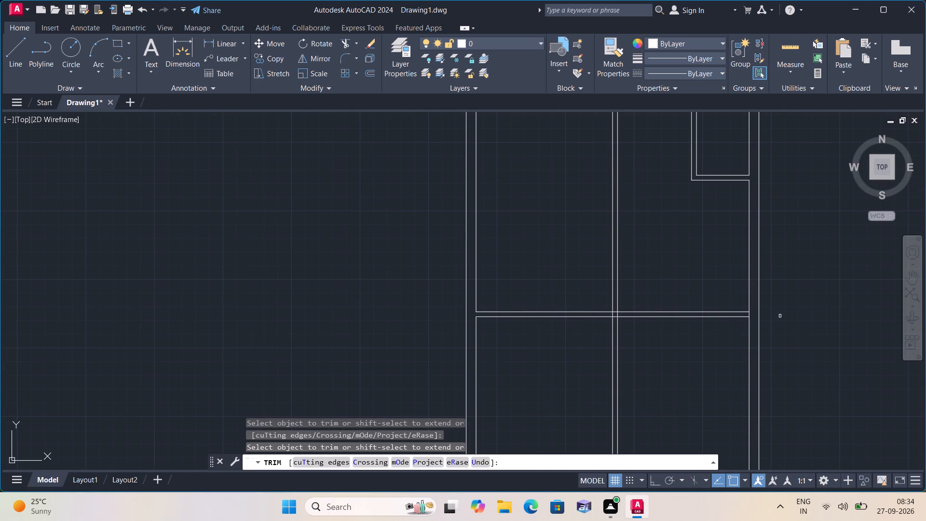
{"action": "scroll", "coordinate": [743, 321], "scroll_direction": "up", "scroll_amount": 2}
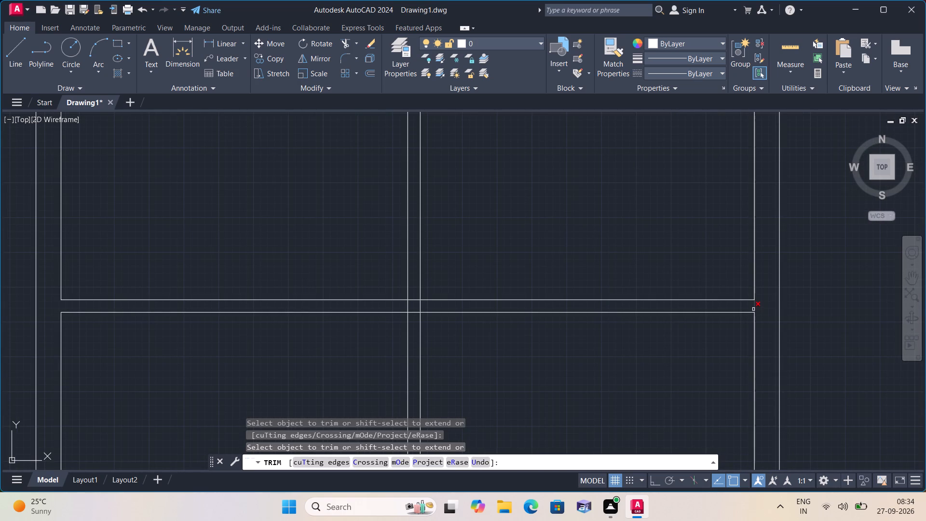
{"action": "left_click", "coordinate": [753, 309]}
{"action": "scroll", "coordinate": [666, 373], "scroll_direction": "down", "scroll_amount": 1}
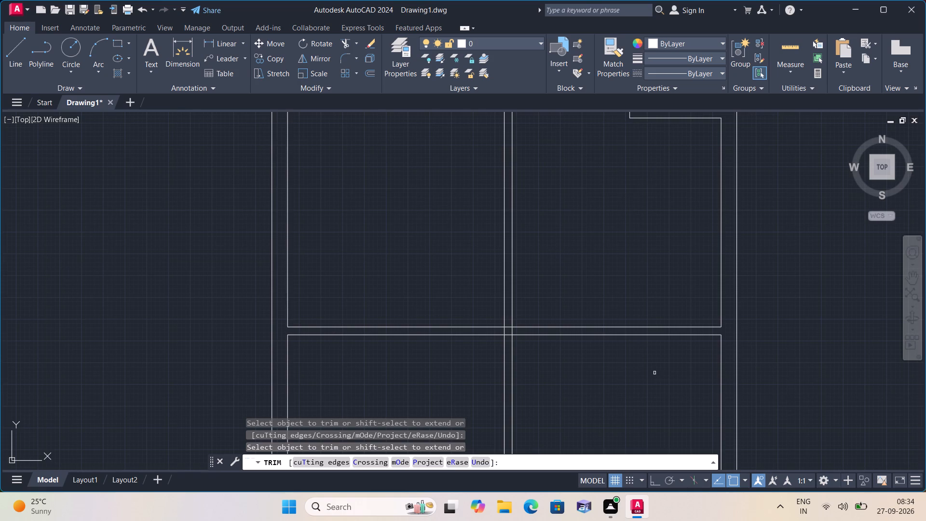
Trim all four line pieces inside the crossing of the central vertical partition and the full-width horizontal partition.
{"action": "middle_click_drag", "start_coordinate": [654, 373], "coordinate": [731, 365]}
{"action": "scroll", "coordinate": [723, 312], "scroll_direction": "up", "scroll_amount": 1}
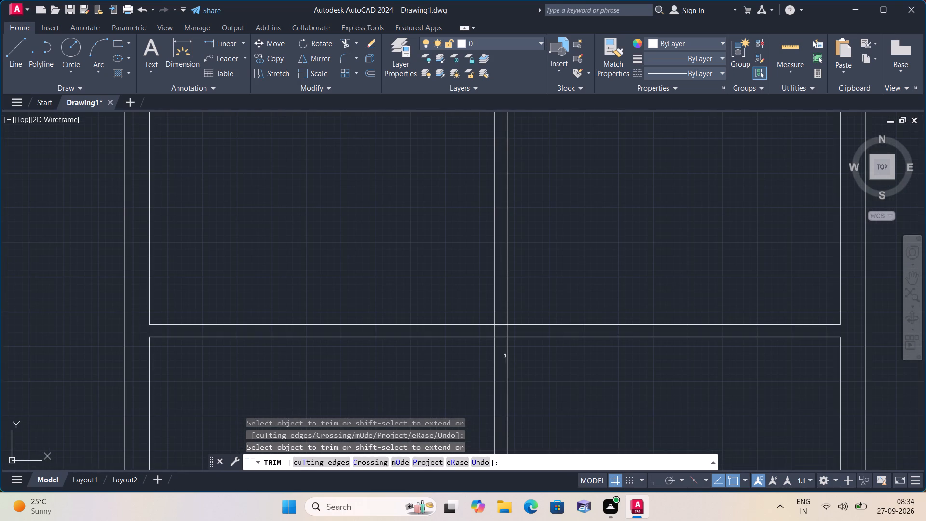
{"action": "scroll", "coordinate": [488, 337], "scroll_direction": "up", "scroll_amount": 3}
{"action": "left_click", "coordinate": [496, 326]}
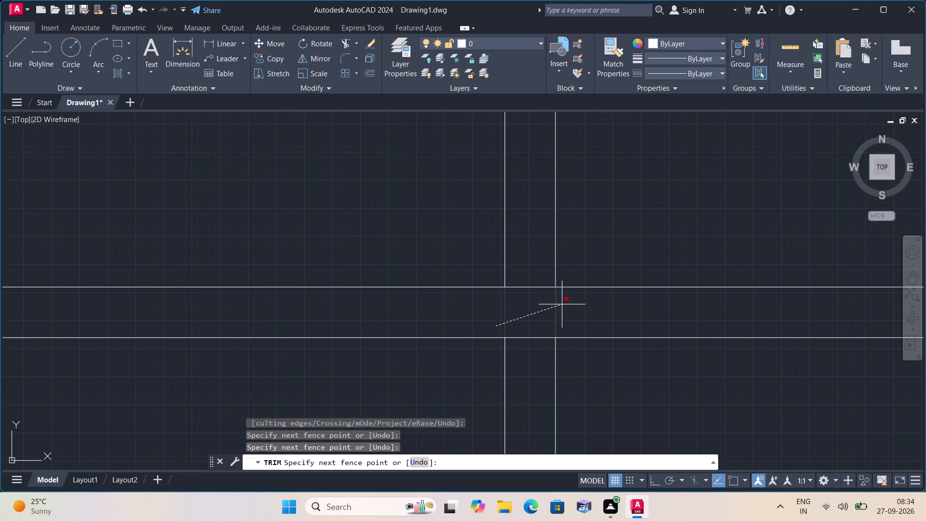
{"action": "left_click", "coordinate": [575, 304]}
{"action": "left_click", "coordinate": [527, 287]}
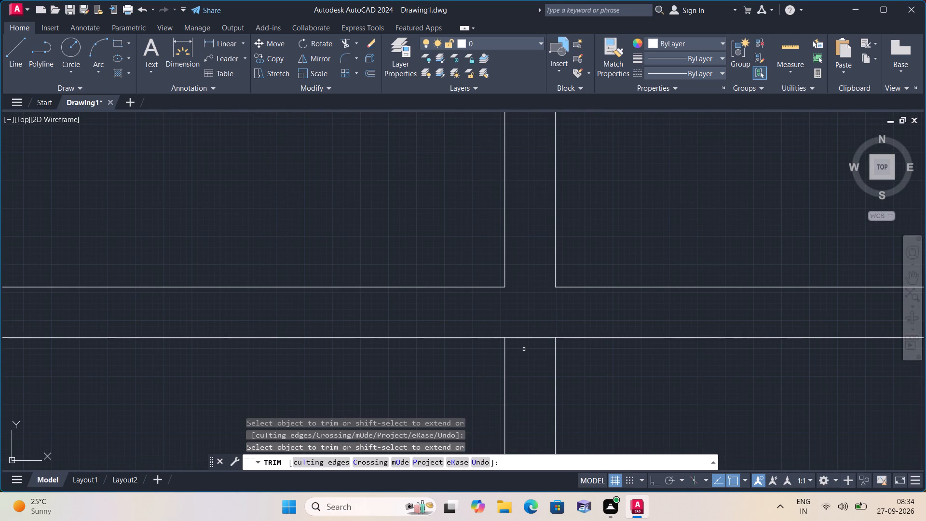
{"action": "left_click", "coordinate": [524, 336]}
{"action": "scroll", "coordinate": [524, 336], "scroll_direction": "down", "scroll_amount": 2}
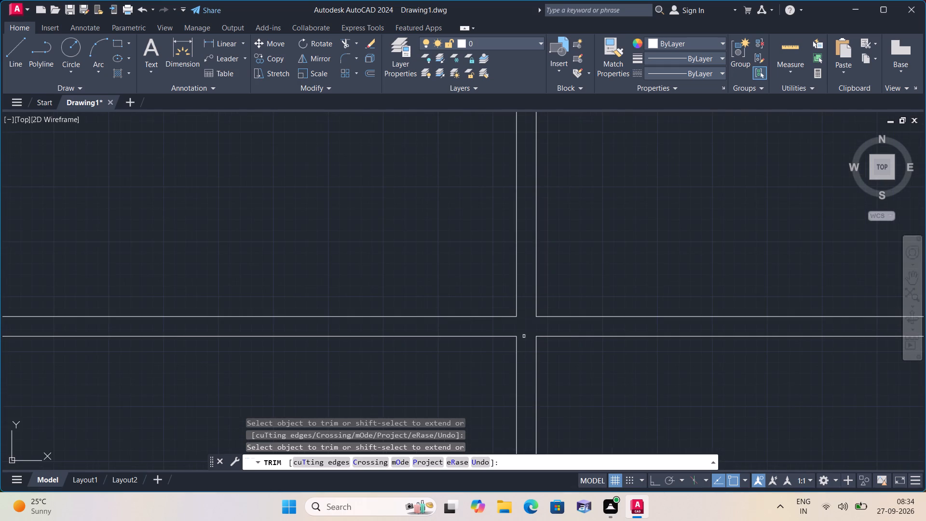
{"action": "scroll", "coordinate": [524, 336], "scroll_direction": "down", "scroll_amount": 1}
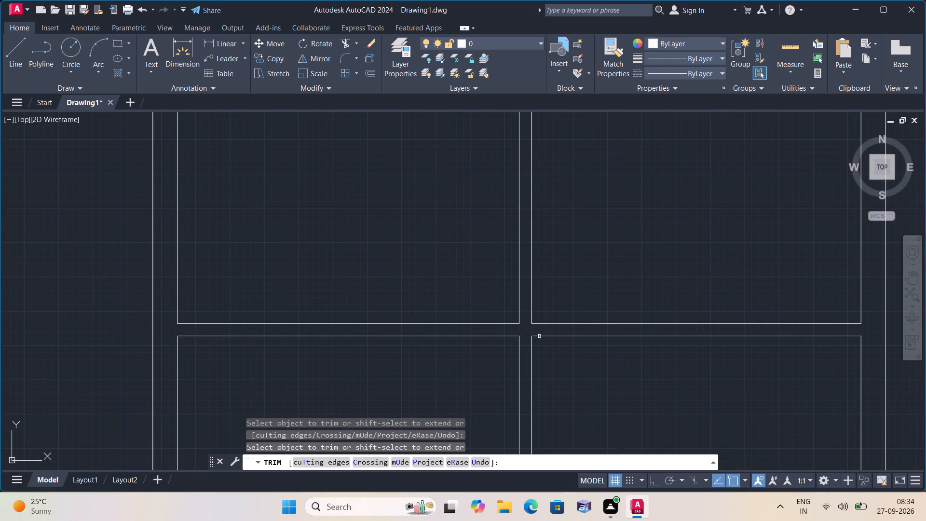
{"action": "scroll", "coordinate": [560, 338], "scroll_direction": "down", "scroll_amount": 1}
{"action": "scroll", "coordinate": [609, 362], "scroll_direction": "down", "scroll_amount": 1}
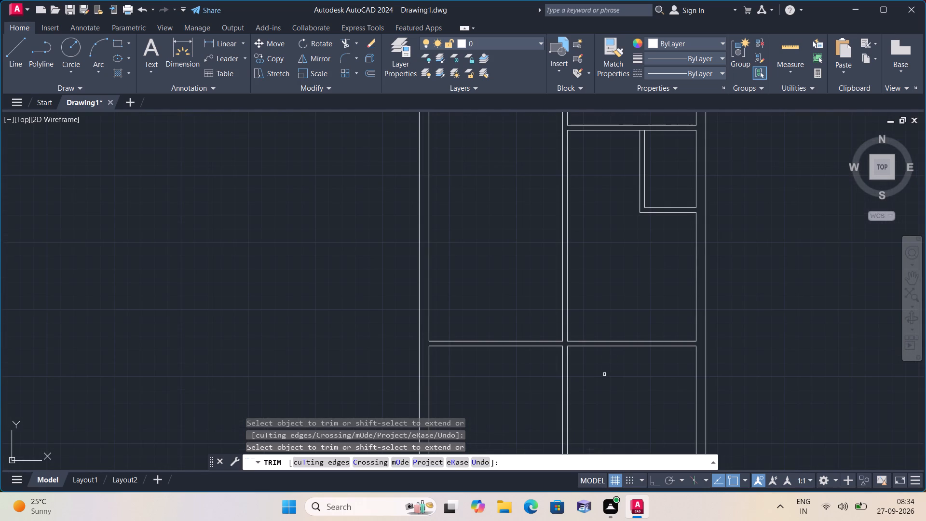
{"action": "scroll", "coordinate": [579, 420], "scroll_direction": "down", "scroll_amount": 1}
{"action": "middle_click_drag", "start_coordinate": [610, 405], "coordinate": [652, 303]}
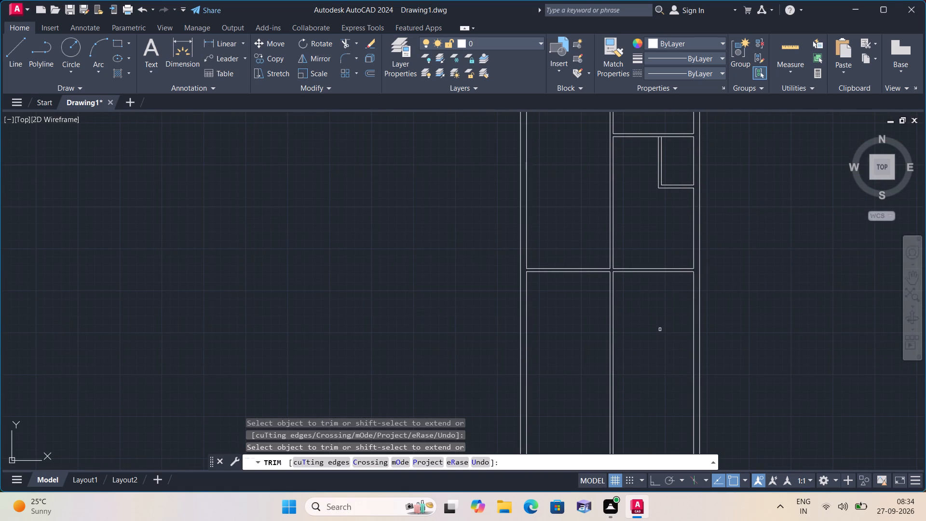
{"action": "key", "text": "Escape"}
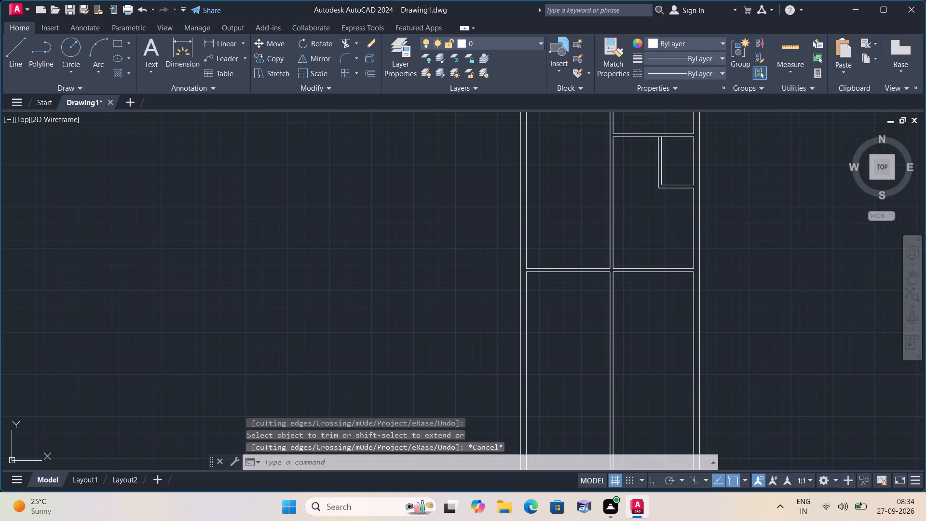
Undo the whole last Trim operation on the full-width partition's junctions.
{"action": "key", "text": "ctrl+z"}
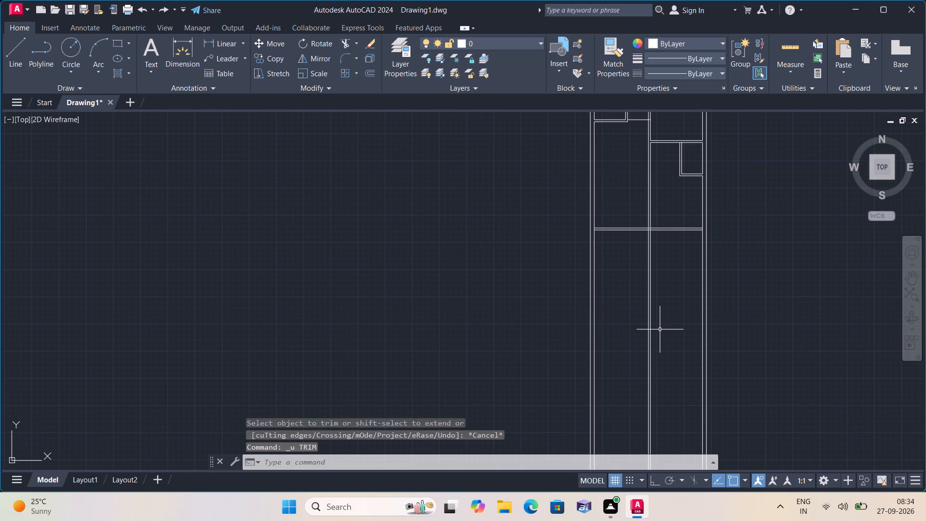
Trim away both lines of the central vertical partition below the full-width horizontal partition.
{"action": "scroll", "coordinate": [662, 316], "scroll_direction": "up", "scroll_amount": 3}
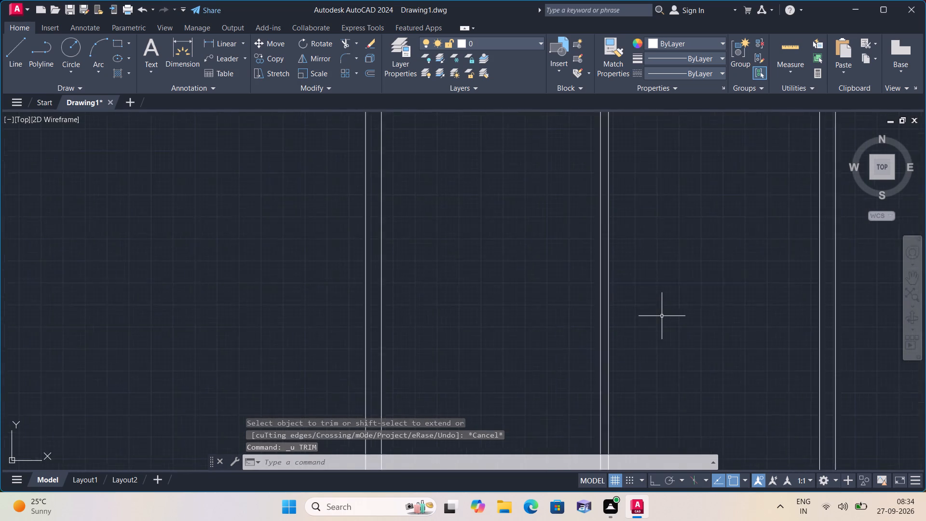
{"action": "scroll", "coordinate": [662, 316], "scroll_direction": "up", "scroll_amount": 1}
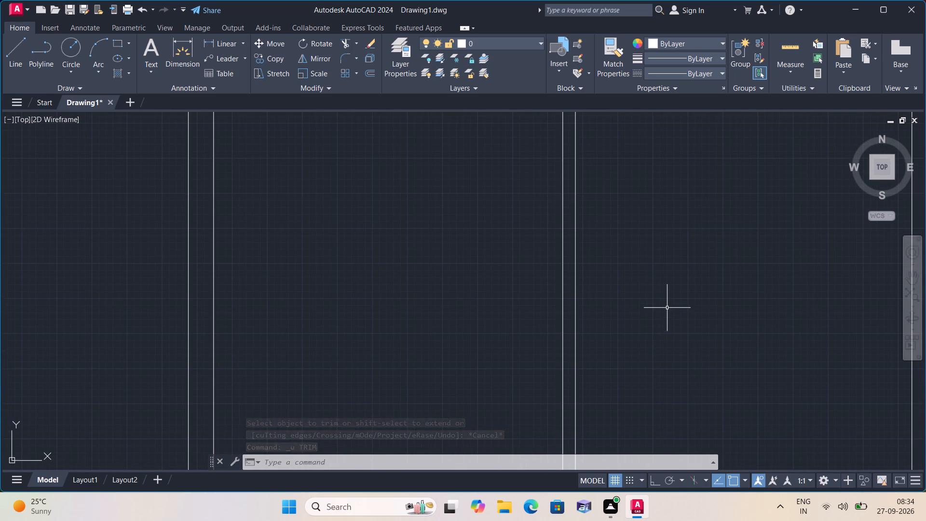
{"action": "scroll", "coordinate": [592, 196], "scroll_direction": "down", "scroll_amount": 3}
{"action": "middle_click_drag", "start_coordinate": [536, 242], "coordinate": [559, 285]}
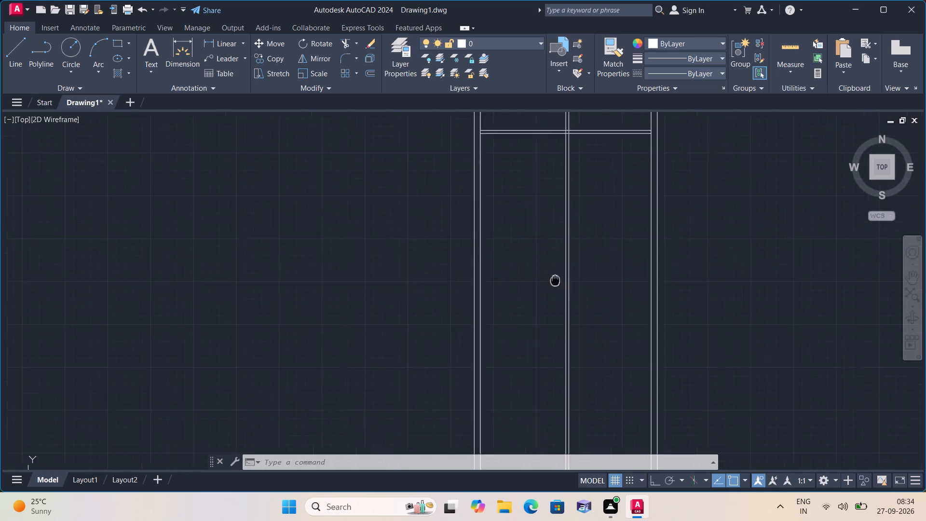
{"action": "middle_click_drag", "start_coordinate": [559, 285], "coordinate": [637, 350]}
{"action": "type", "text": "trim"}
{"action": "key", "text": "space"}
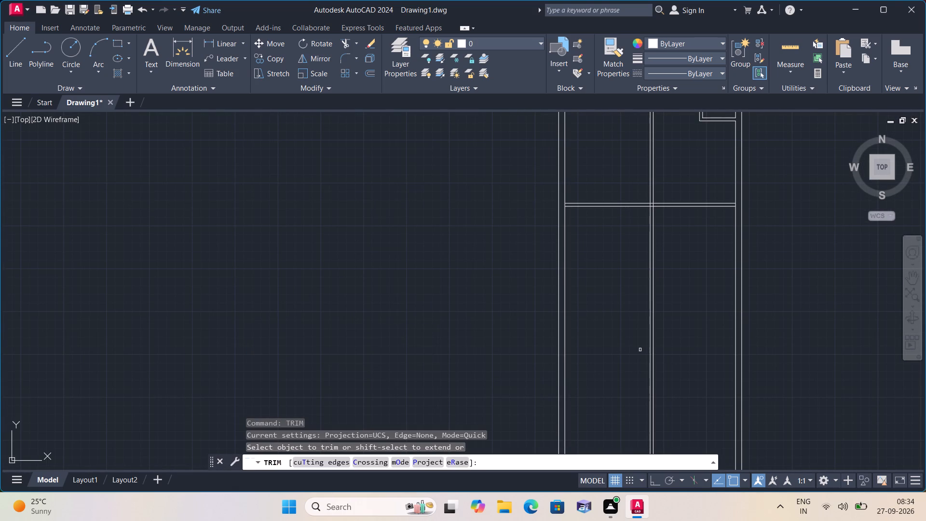
{"action": "left_click", "coordinate": [697, 293]}
{"action": "left_click", "coordinate": [633, 325]}
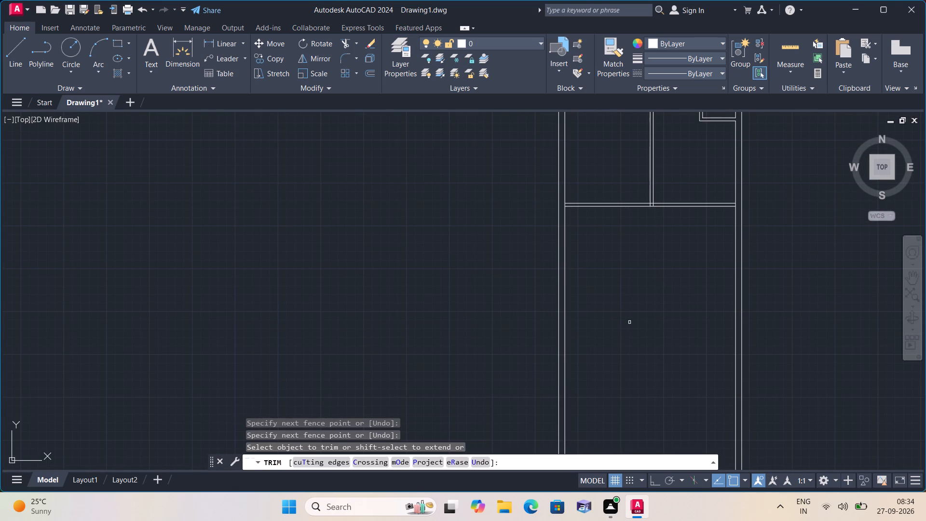
Trim the T-junction clean where the central partition meets the full-width partition, removing the upper line's gap piece and both vertical stubs.
{"action": "middle_click_drag", "start_coordinate": [636, 289], "coordinate": [727, 397]}
{"action": "scroll", "coordinate": [735, 292], "scroll_direction": "up", "scroll_amount": 2}
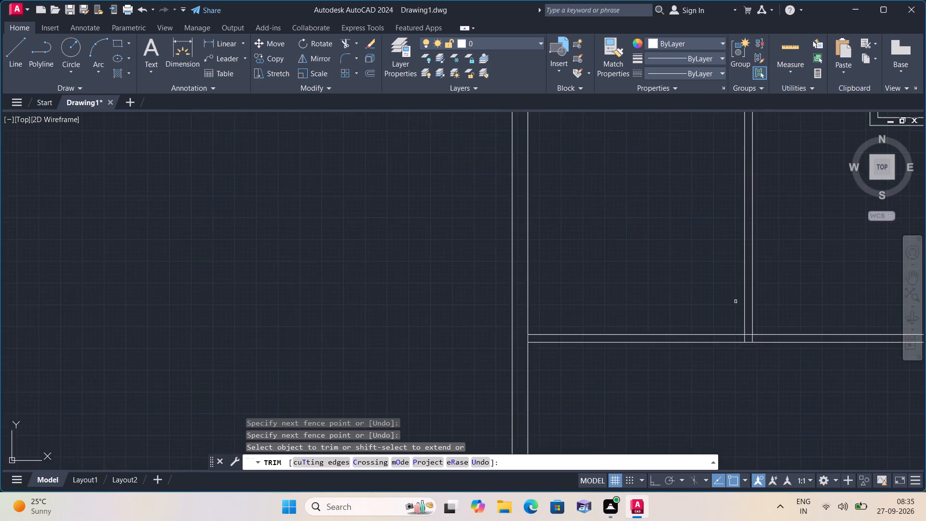
{"action": "scroll", "coordinate": [735, 302], "scroll_direction": "up", "scroll_amount": 1}
{"action": "scroll", "coordinate": [761, 348], "scroll_direction": "up", "scroll_amount": 1}
{"action": "left_click", "coordinate": [746, 359]}
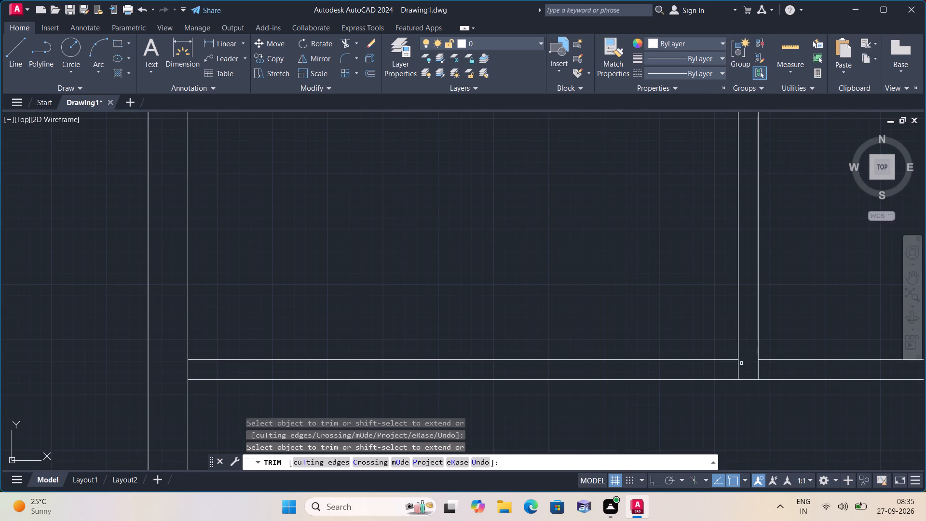
{"action": "left_click", "coordinate": [739, 365]}
{"action": "left_click", "coordinate": [759, 368]}
Trim the left outer wall's inner line across the thickness of the full-width horizontal partition.
{"action": "scroll", "coordinate": [704, 353], "scroll_direction": "down", "scroll_amount": 3}
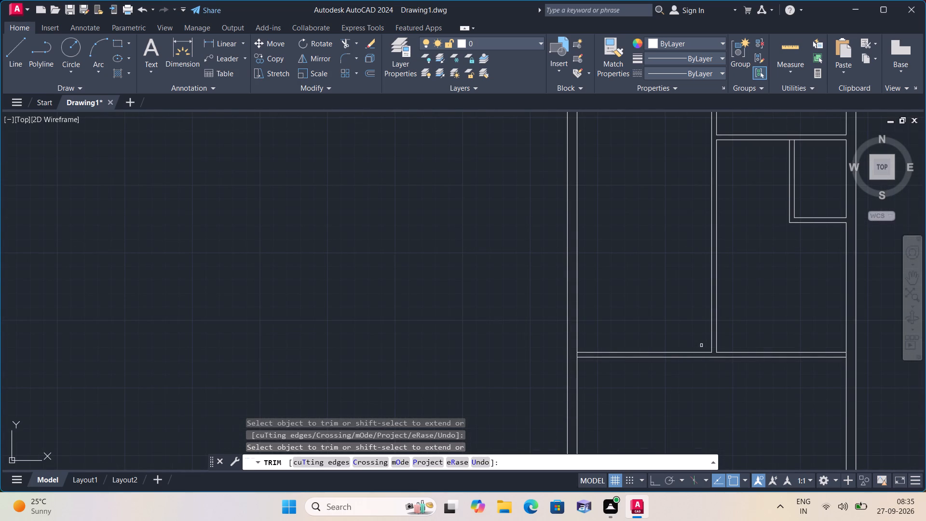
{"action": "scroll", "coordinate": [583, 370], "scroll_direction": "up", "scroll_amount": 2}
{"action": "left_click", "coordinate": [568, 333]}
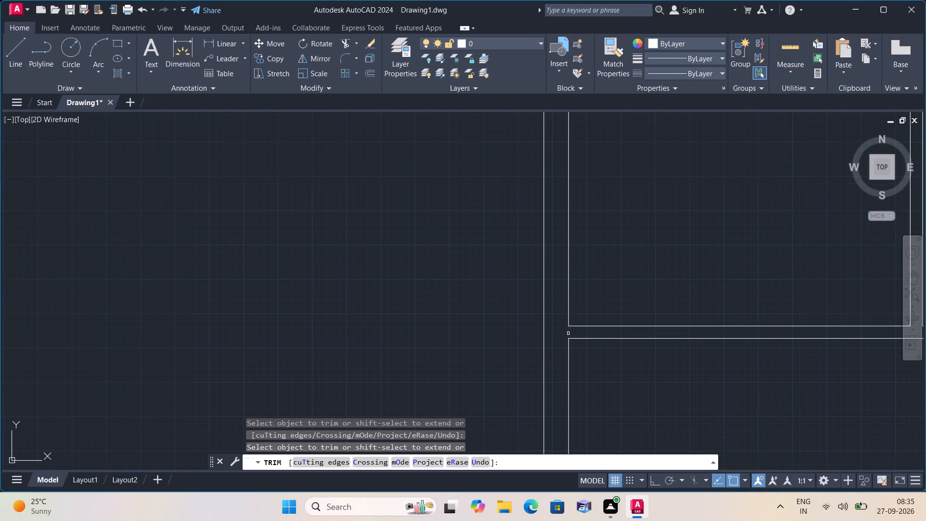
Trim the right outer wall's inner line across the thickness of the full-width horizontal partition.
{"action": "scroll", "coordinate": [568, 333], "scroll_direction": "down", "scroll_amount": 4}
{"action": "scroll", "coordinate": [677, 339], "scroll_direction": "up", "scroll_amount": 3}
{"action": "scroll", "coordinate": [639, 322], "scroll_direction": "up", "scroll_amount": 2}
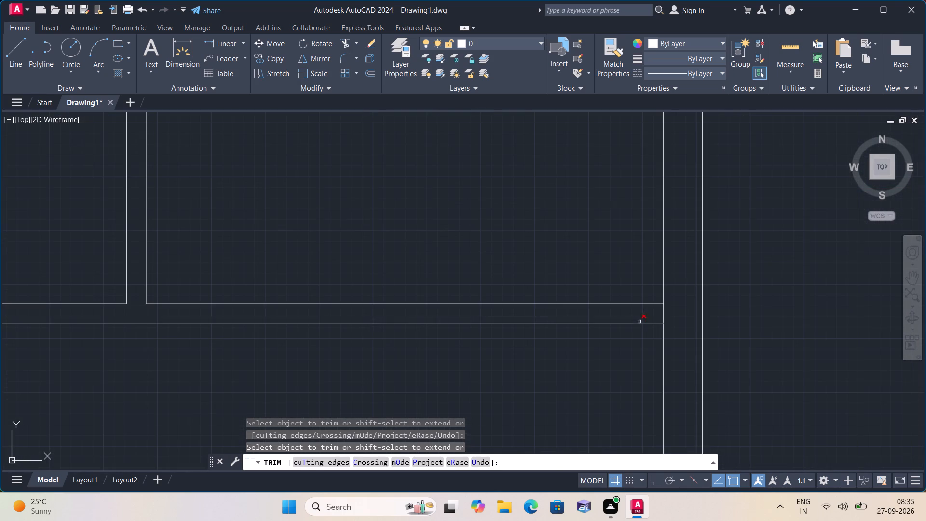
{"action": "left_click", "coordinate": [663, 313]}
{"action": "scroll", "coordinate": [625, 309], "scroll_direction": "down", "scroll_amount": 3}
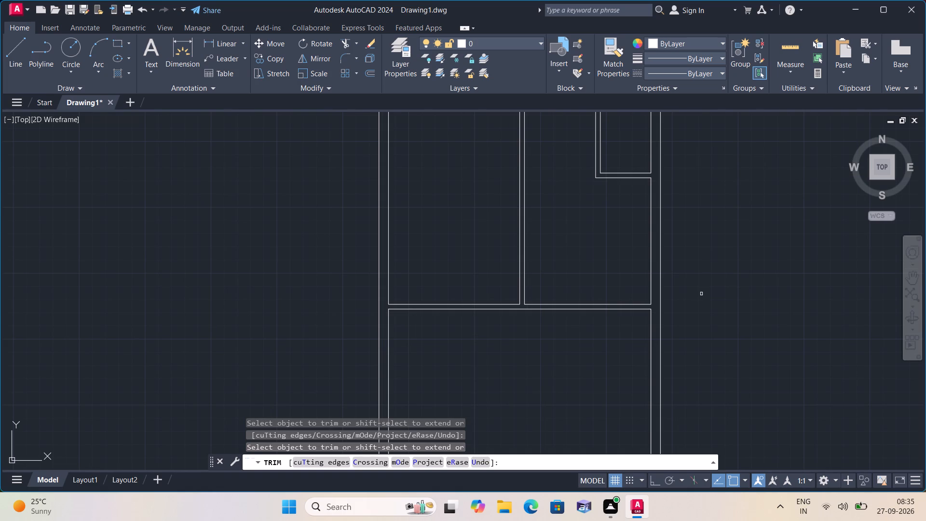
{"action": "key", "text": "space"}
Offset the lower line of the full-width horizontal partition 6' downward.
{"action": "key", "text": "o"}
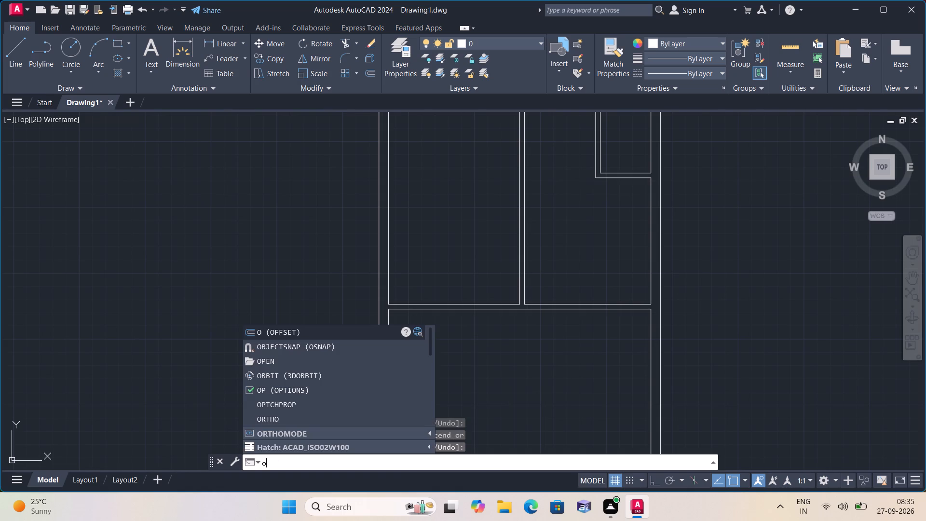
{"action": "type", "text": "ff"}
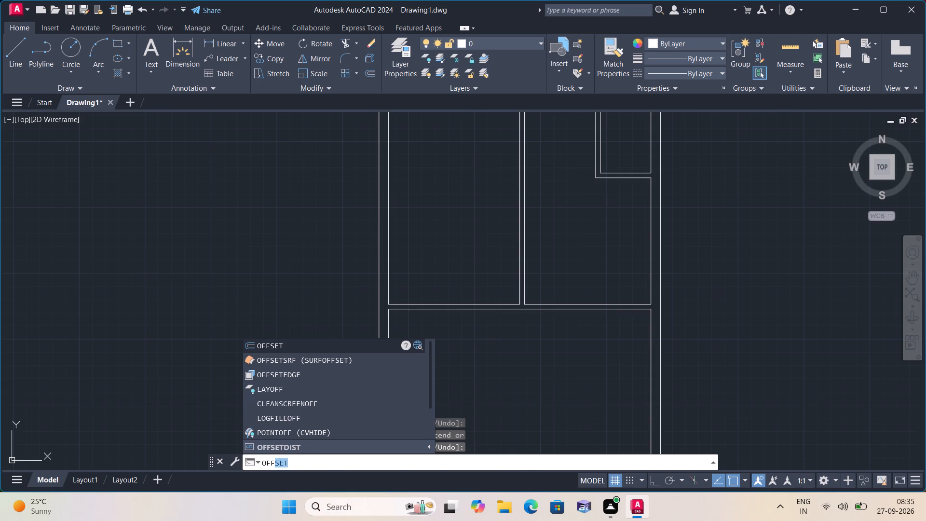
{"action": "key", "text": "space"}
{"action": "type", "text": "6'"}
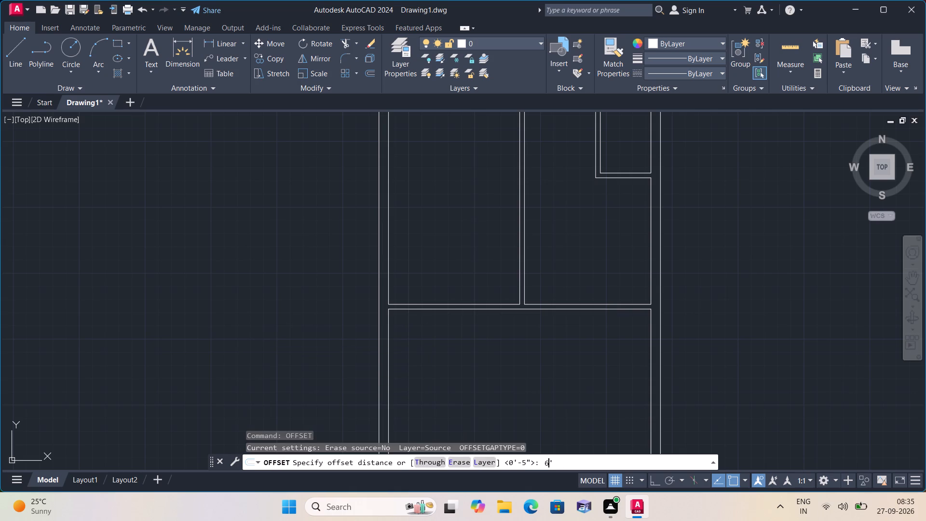
{"action": "key", "text": "space"}
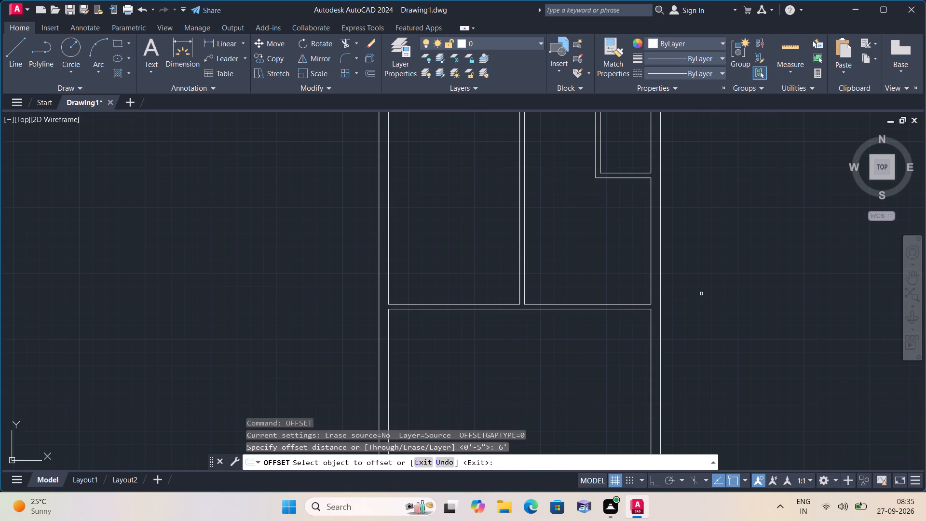
{"action": "left_click", "coordinate": [625, 310]}
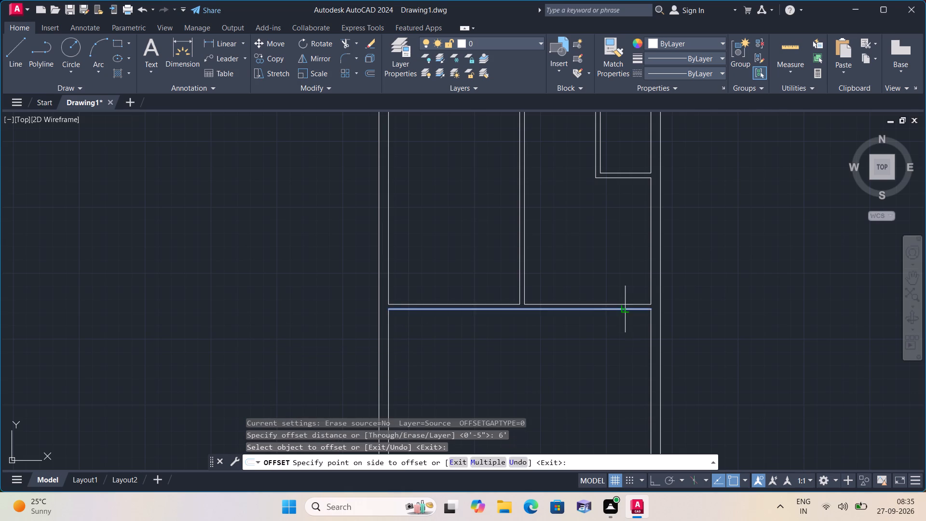
{"action": "left_click", "coordinate": [608, 331]}
{"action": "scroll", "coordinate": [611, 329], "scroll_direction": "down", "scroll_amount": 1}
{"action": "middle_click_drag", "start_coordinate": [620, 327], "coordinate": [664, 260]}
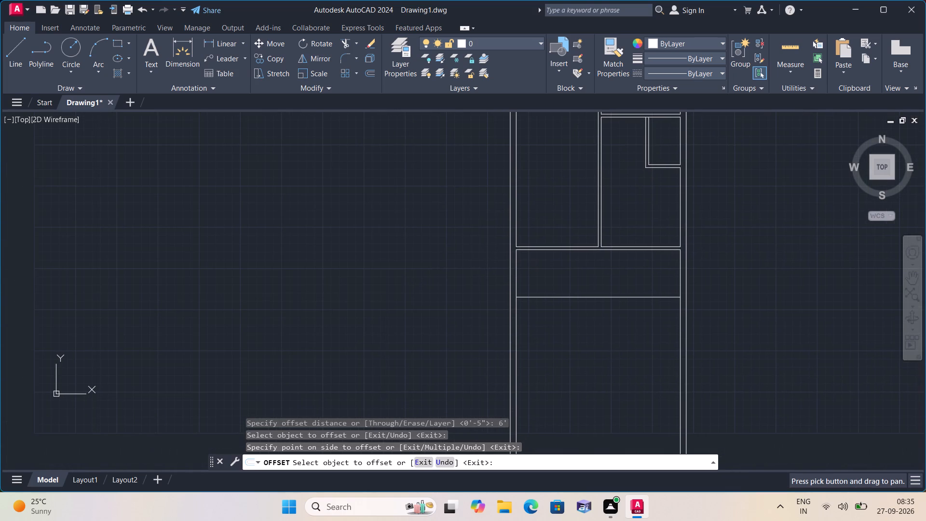
{"action": "key", "text": "space"}
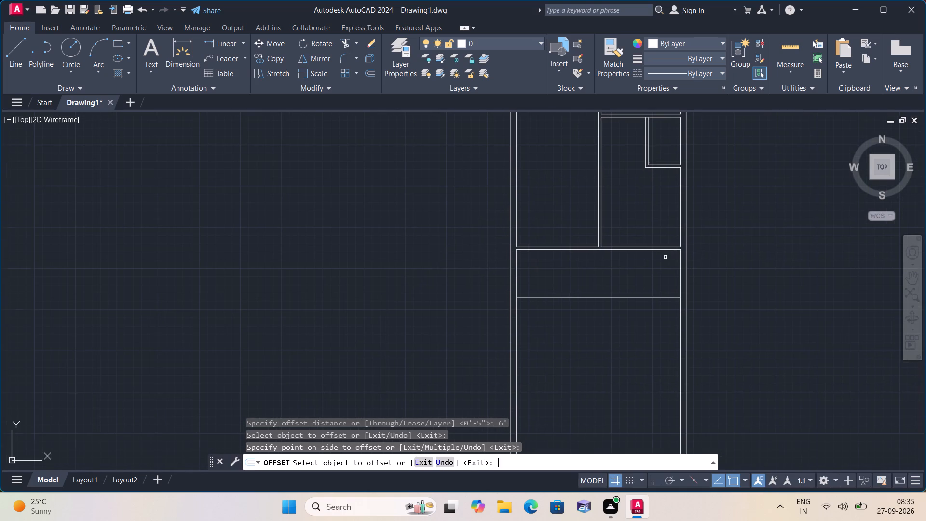
Offset the lowest horizontal line 9" downward to form the bottom outer wall.
{"action": "key", "text": "space"}
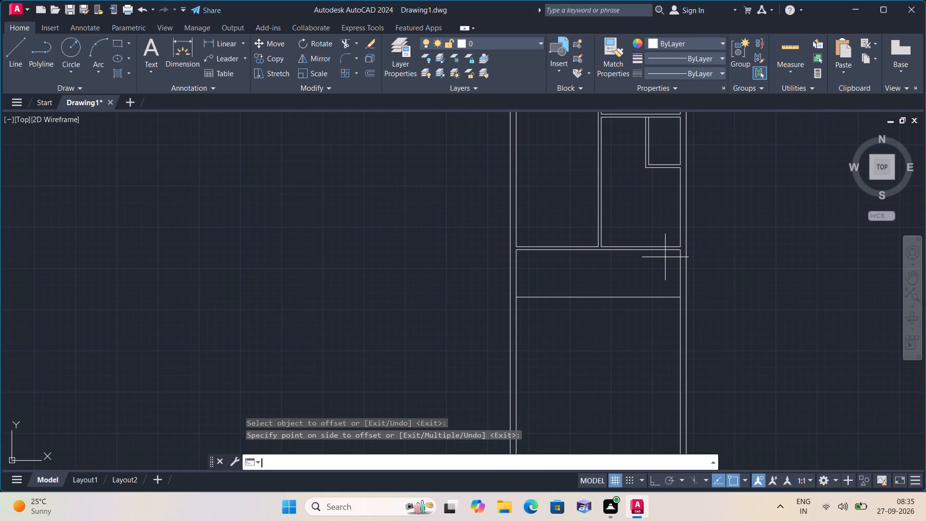
{"action": "key", "text": "9"}
{"action": "key", "text": "shift+quotedbl"}
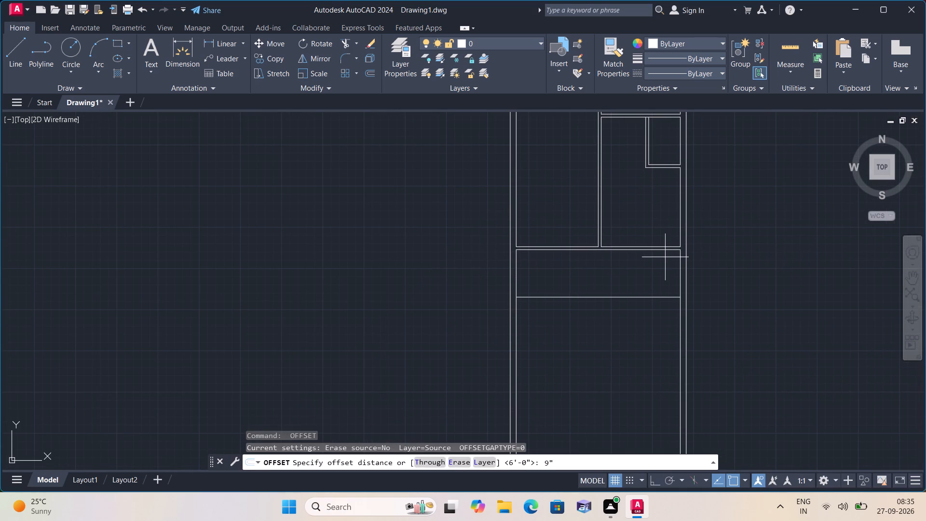
{"action": "key", "text": "space"}
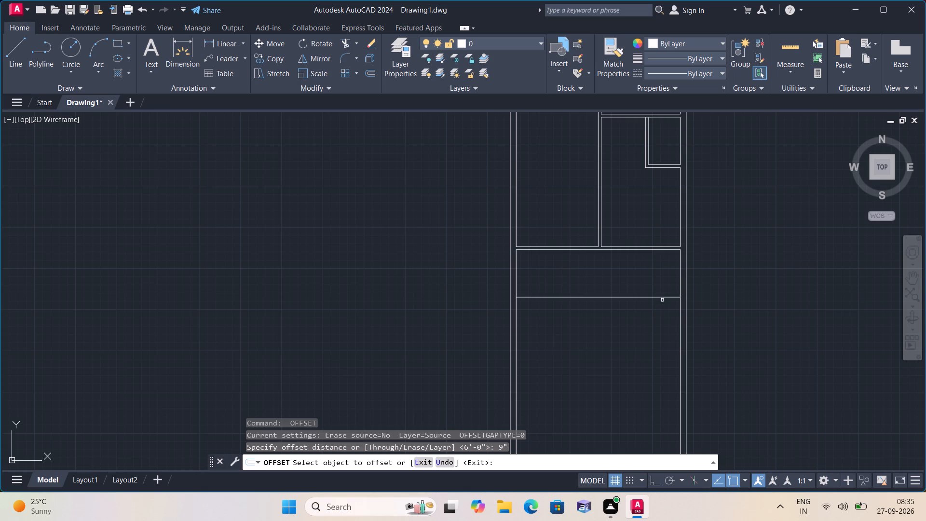
{"action": "left_click", "coordinate": [667, 296]}
{"action": "left_click", "coordinate": [656, 338]}
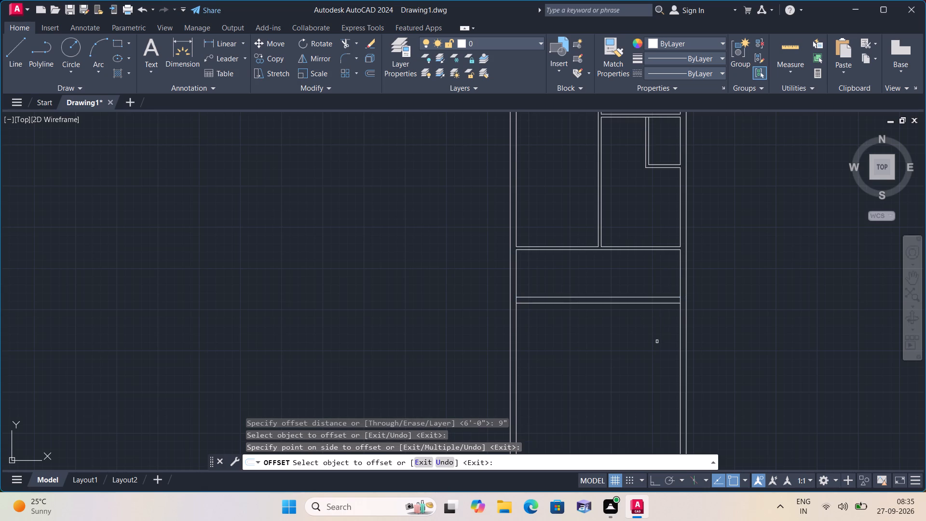
{"action": "key", "text": "space"}
Offset the left outer wall's inner line 4' into the room below the full-width partition.
{"action": "key", "text": "space"}
{"action": "type", "text": "4'"}
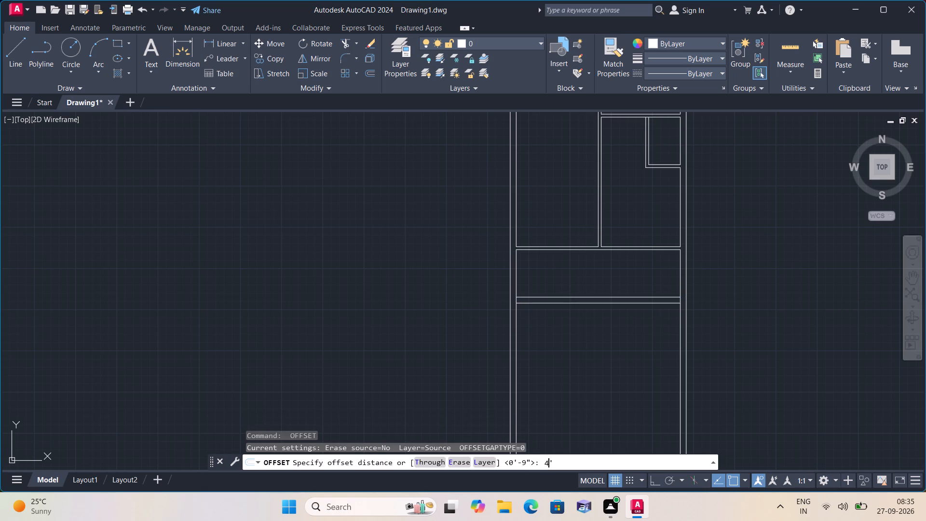
{"action": "key", "text": "space"}
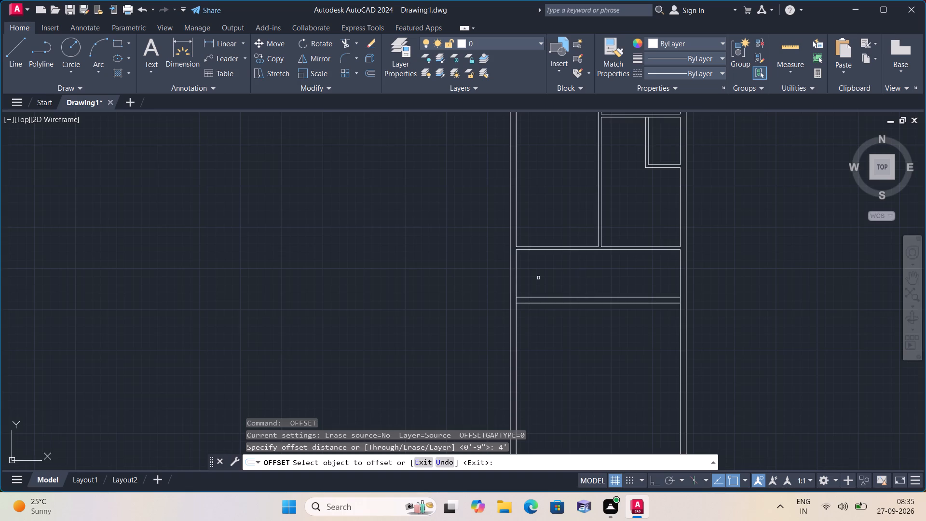
{"action": "scroll", "coordinate": [538, 278], "scroll_direction": "up", "scroll_amount": 2}
{"action": "left_click", "coordinate": [480, 259]}
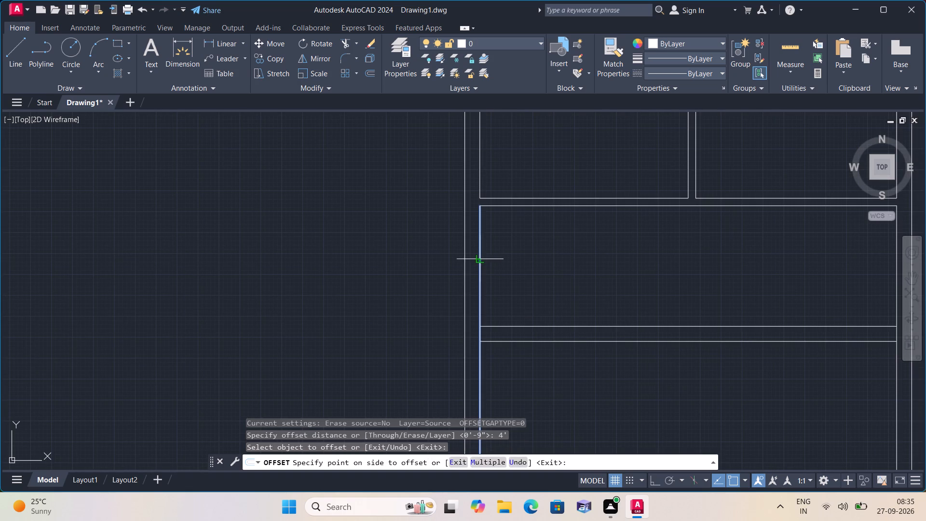
{"action": "left_click", "coordinate": [529, 254]}
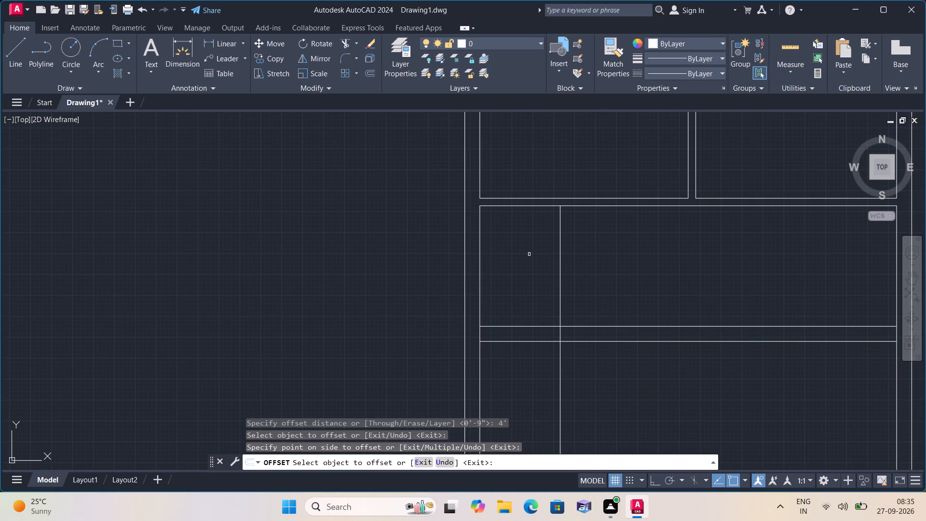
{"action": "key", "text": "space"}
Offset the new vertical line 4.5" to the right to give the partition its thickness.
{"action": "key", "text": "space"}
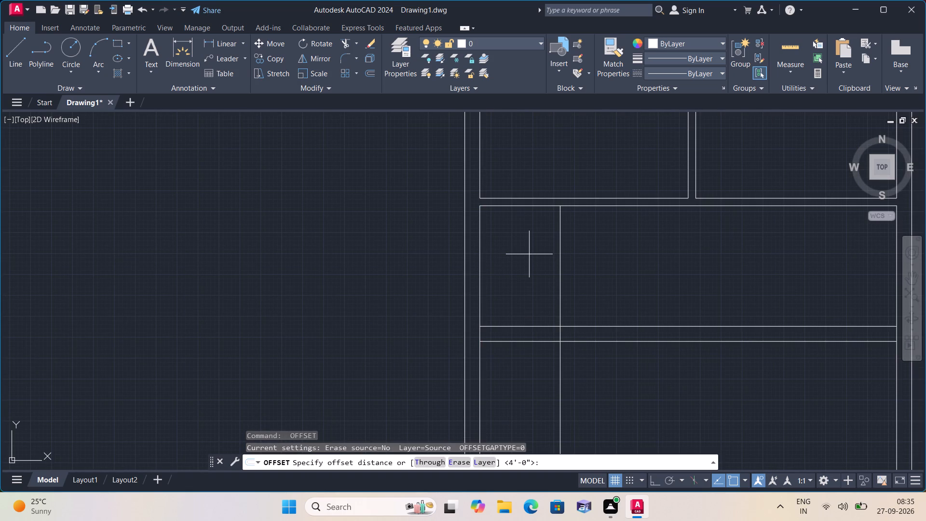
{"action": "type", "text": "4.5"}
{"action": "key", "text": "shift+quotedbl"}
{"action": "key", "text": "space"}
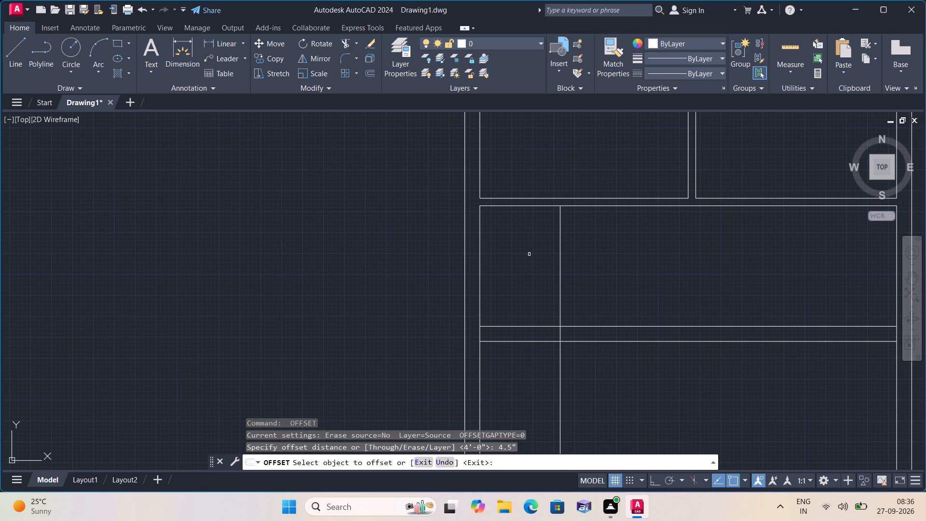
{"action": "left_click", "coordinate": [560, 246]}
{"action": "left_click", "coordinate": [589, 247]}
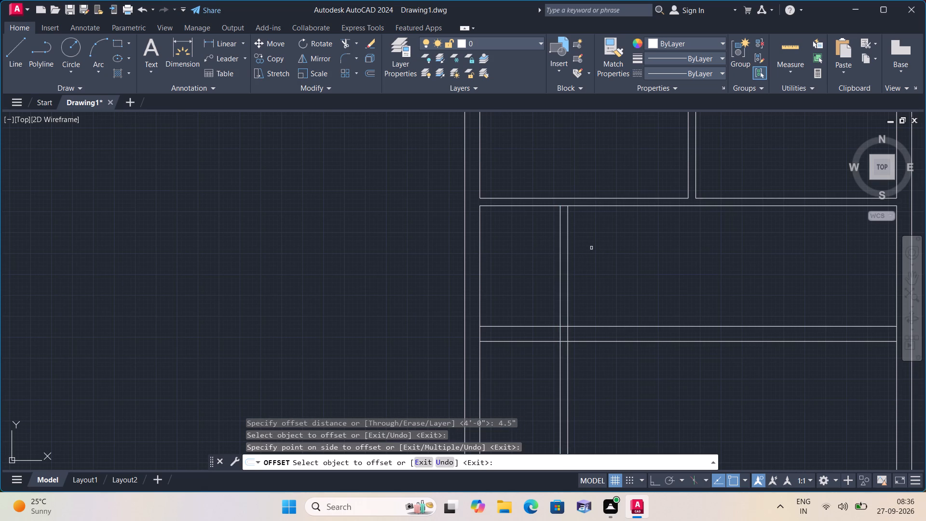
{"action": "key", "text": "space"}
Extend the bottom wall's lower line at both ends to the outer lines of the left and right outer walls.
{"action": "type", "text": "ext"}
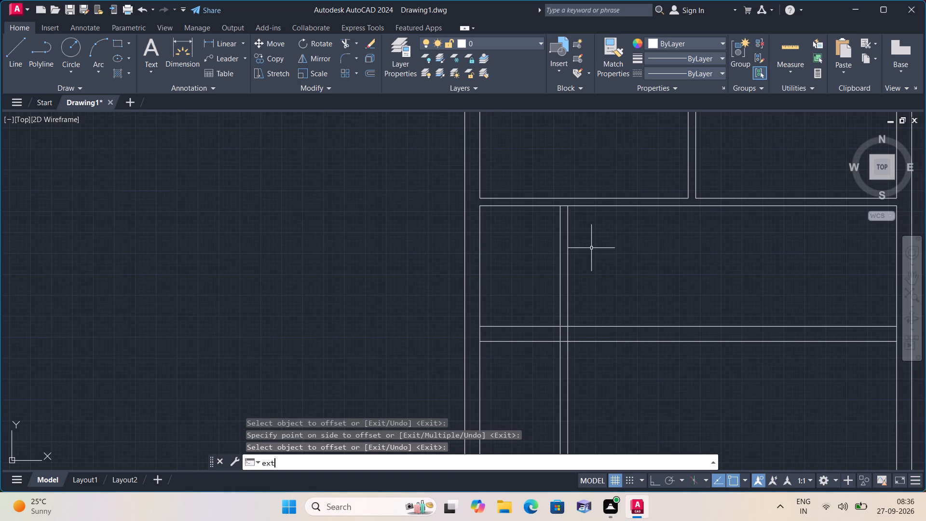
{"action": "key", "text": "e"}
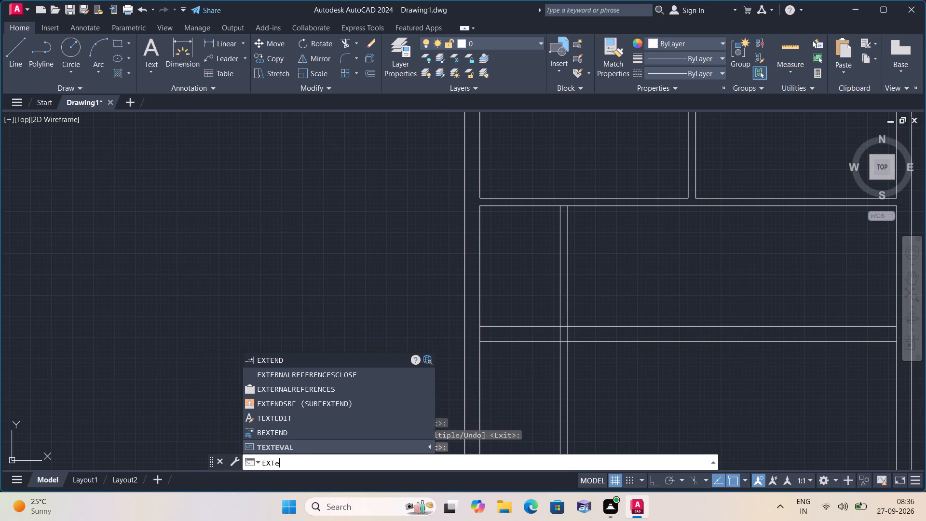
{"action": "key", "text": "space"}
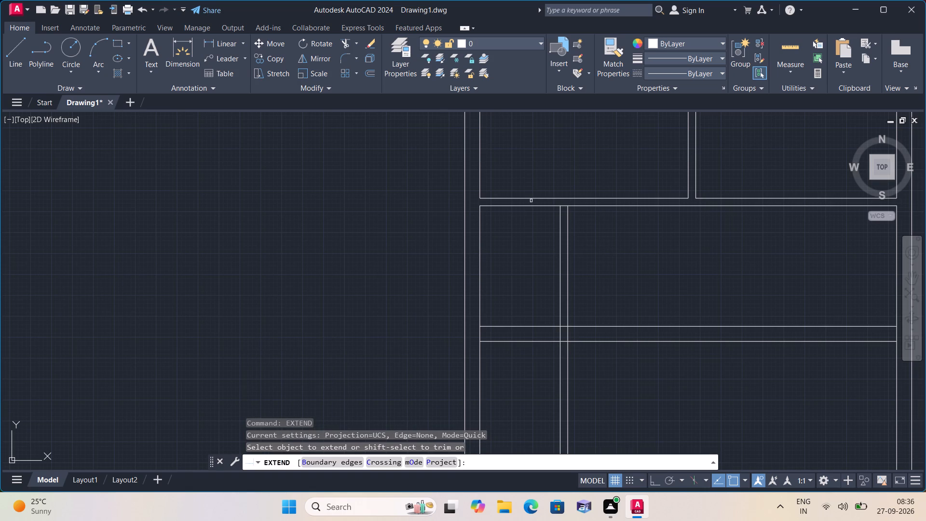
{"action": "left_click_drag", "start_coordinate": [522, 307], "coordinate": [526, 322]}
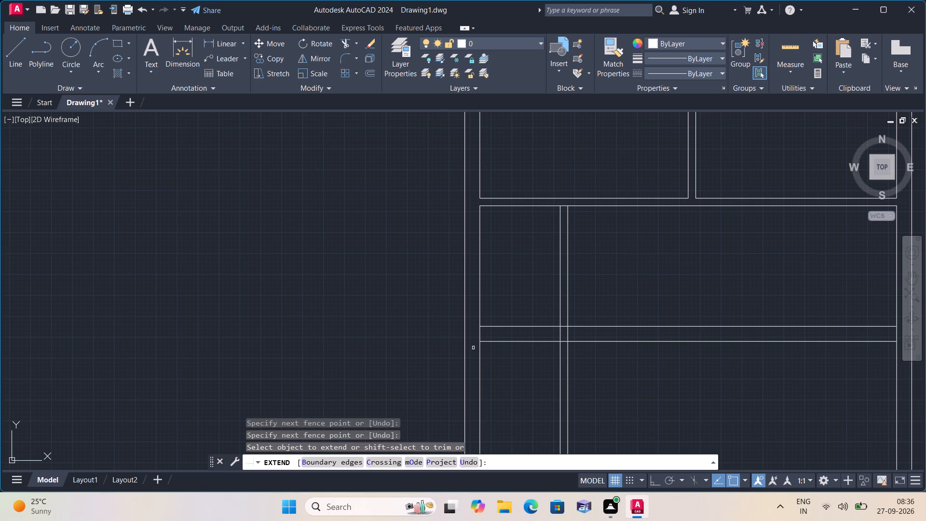
{"action": "left_click", "coordinate": [487, 343]}
{"action": "scroll", "coordinate": [486, 342], "scroll_direction": "down", "scroll_amount": 1}
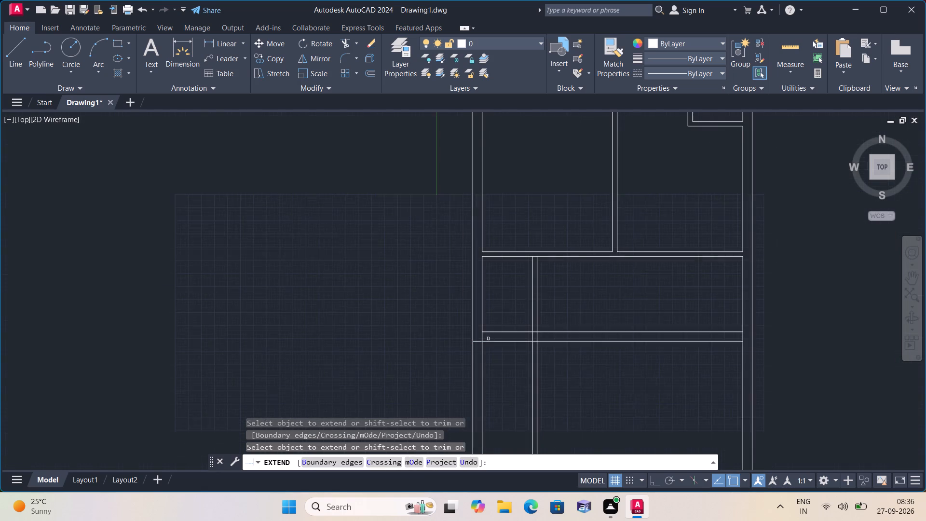
{"action": "left_click", "coordinate": [732, 342]}
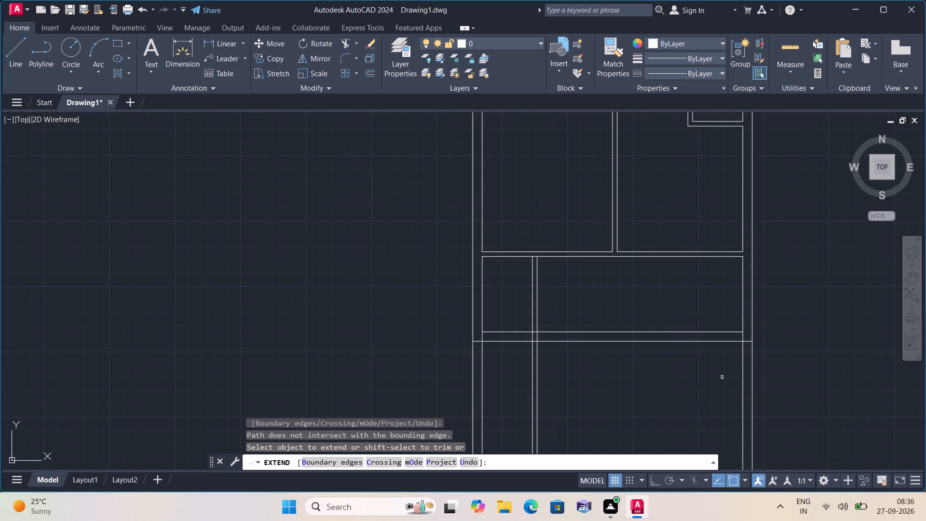
{"action": "key", "text": "space"}
Trim away all vertical wall and partition lines that run below the bottom wall's lower line.
{"action": "type", "text": "trim"}
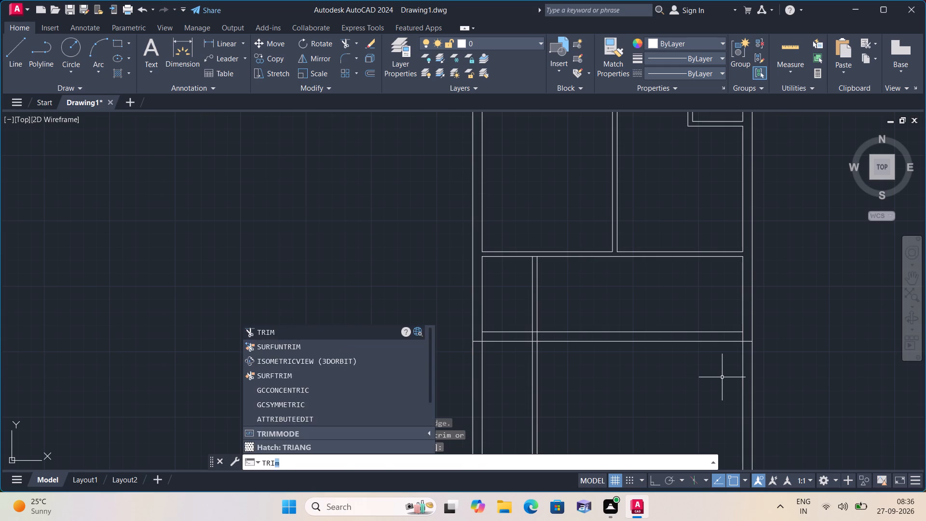
{"action": "key", "text": "space"}
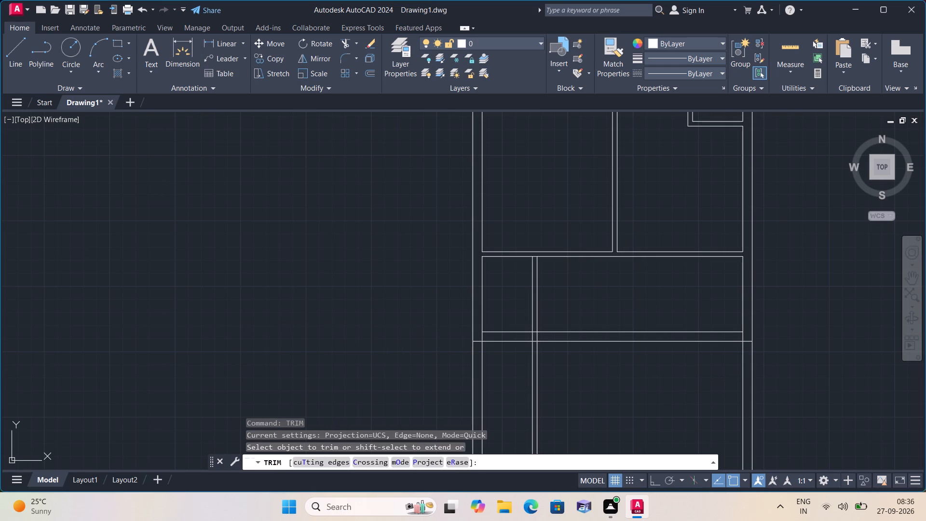
{"action": "left_click", "coordinate": [402, 381]}
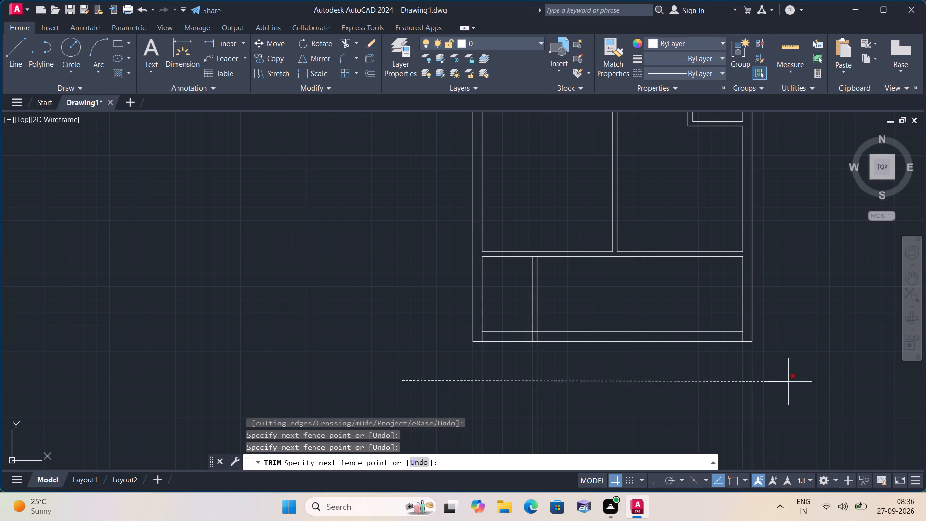
{"action": "left_click", "coordinate": [788, 382]}
Trim the full-width partition's lower line between the two lines of the new vertical partition to open their T-junction.
{"action": "middle_click", "coordinate": [582, 293]}
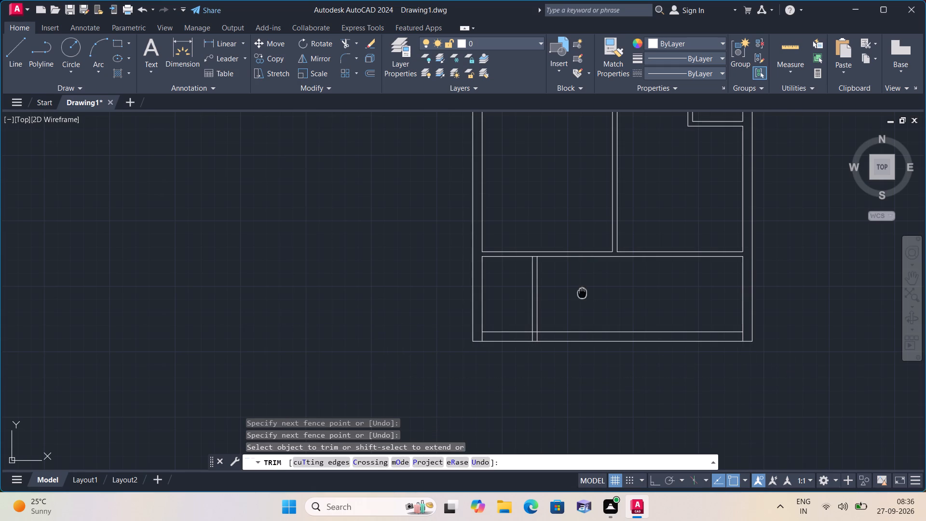
{"action": "scroll", "coordinate": [504, 264], "scroll_direction": "up", "scroll_amount": 1}
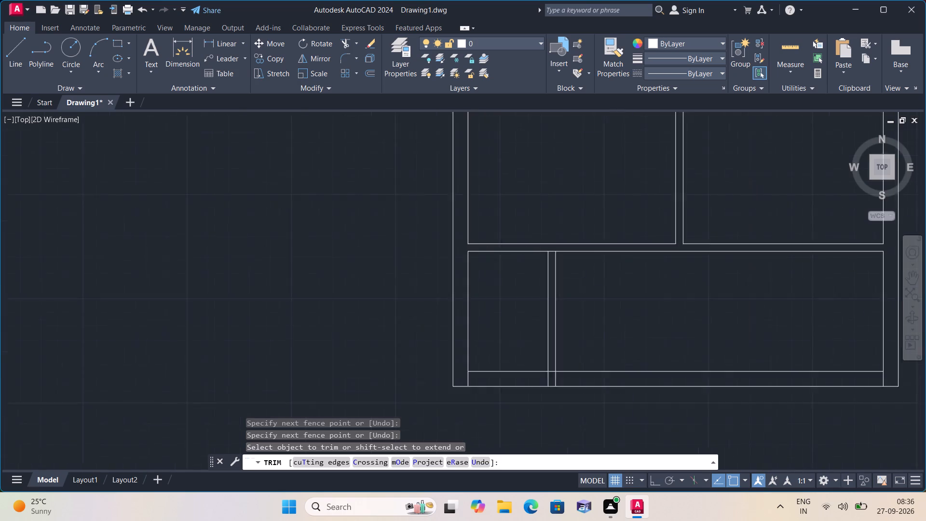
{"action": "scroll", "coordinate": [510, 262], "scroll_direction": "up", "scroll_amount": 2}
{"action": "left_click", "coordinate": [603, 236]}
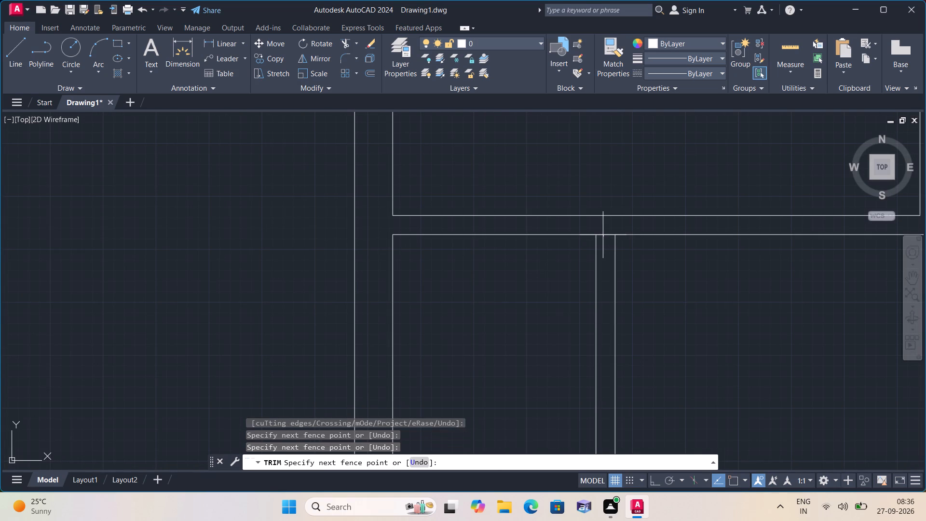
{"action": "left_click", "coordinate": [603, 232]}
{"action": "scroll", "coordinate": [596, 240], "scroll_direction": "down", "scroll_amount": 2}
{"action": "middle_click_drag", "start_coordinate": [643, 299], "coordinate": [647, 290]}
{"action": "scroll", "coordinate": [647, 290], "scroll_direction": "up", "scroll_amount": 1}
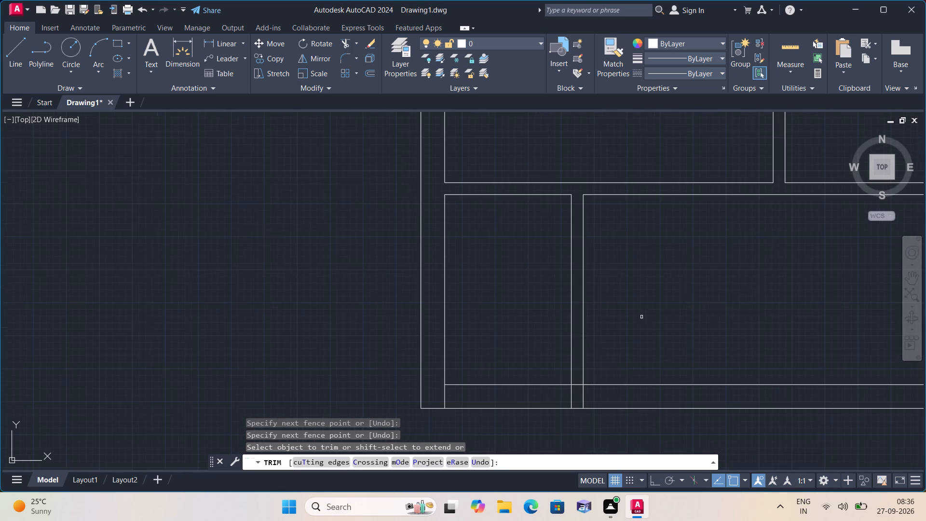
Trim the bottom wall's upper line between the vertical partition's two lines, and the partition lines running below it, to open the junction.
{"action": "left_click", "coordinate": [578, 382]}
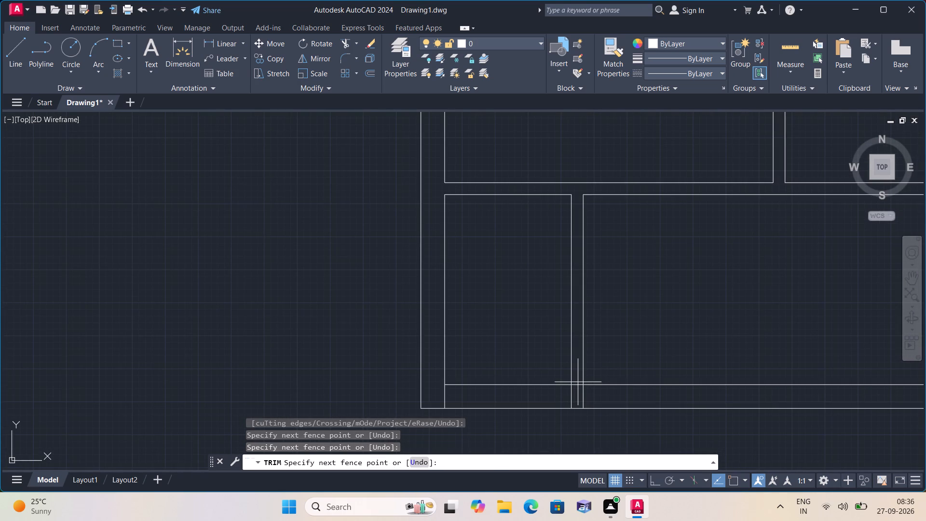
{"action": "left_click", "coordinate": [578, 387]}
{"action": "left_click", "coordinate": [566, 397]}
{"action": "left_click", "coordinate": [613, 396]}
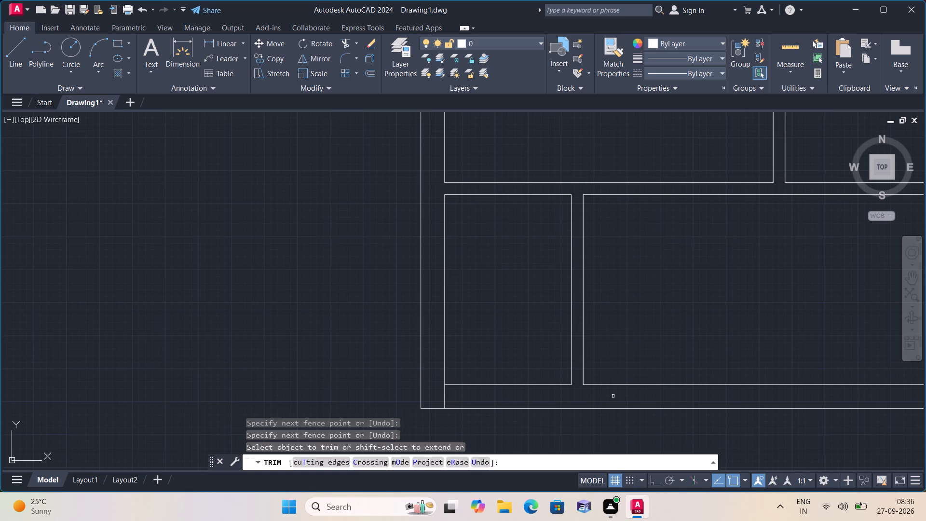
{"action": "scroll", "coordinate": [618, 396], "scroll_direction": "down", "scroll_amount": 1}
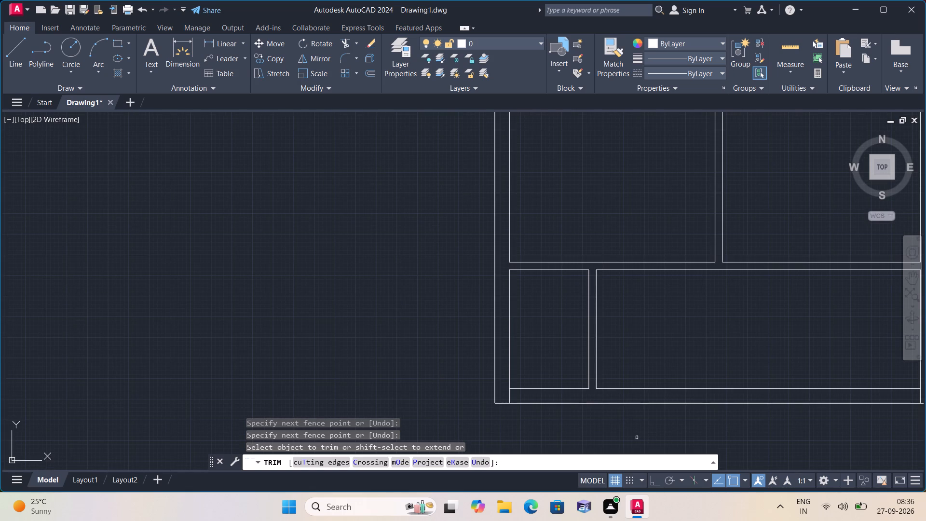
{"action": "key", "text": "space"}
Start an Offset at a distance of 3' for a wall line around the wide bottom room.
{"action": "type", "text": "off"}
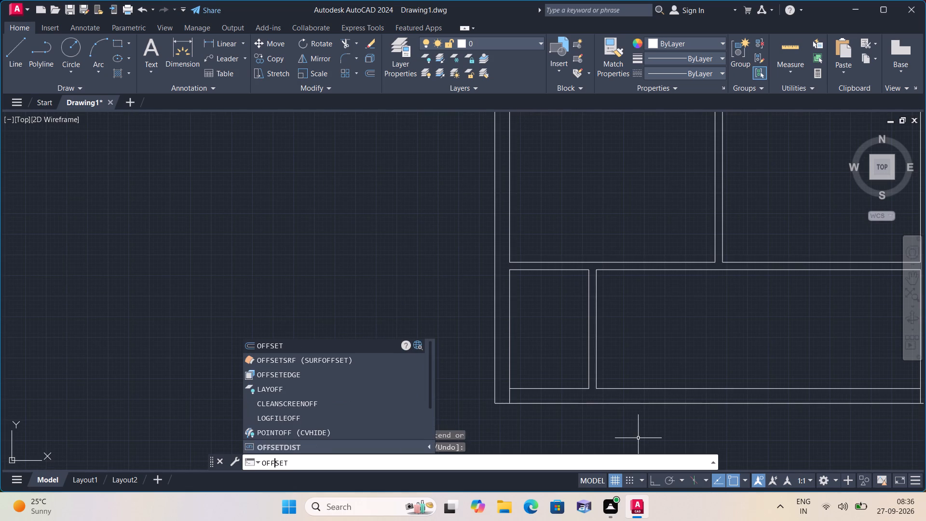
{"action": "key", "text": "n"}
{"action": "type", "text": "3'"}
{"action": "key", "text": "BackSpace"}
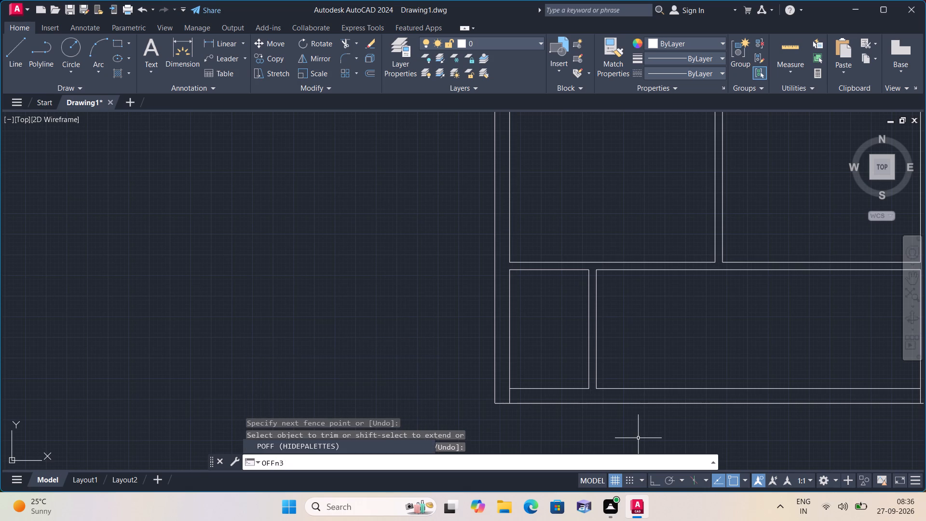
{"action": "key", "text": "BackSpace"}
{"action": "key", "text": "BackSpace"}
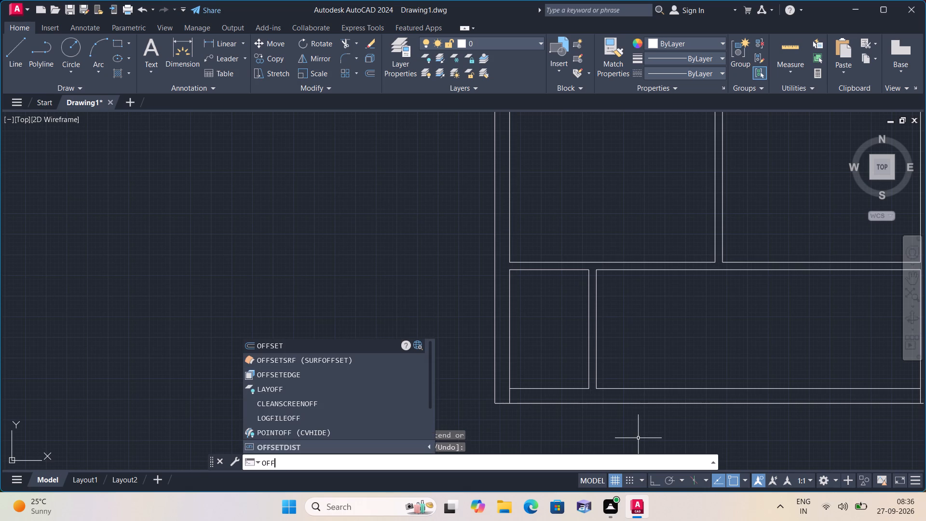
{"action": "key", "text": "d"}
{"action": "key", "text": "BackSpace"}
{"action": "type", "text": "se"}
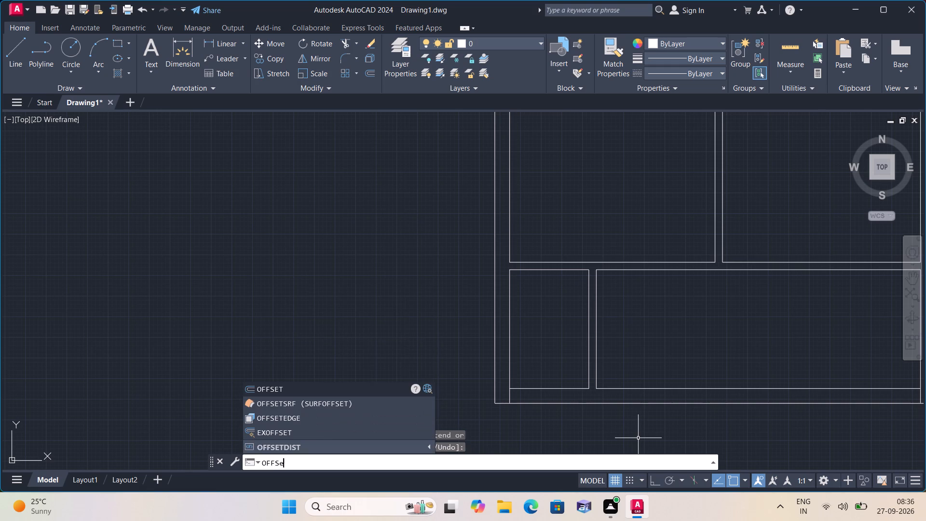
{"action": "key", "text": "space"}
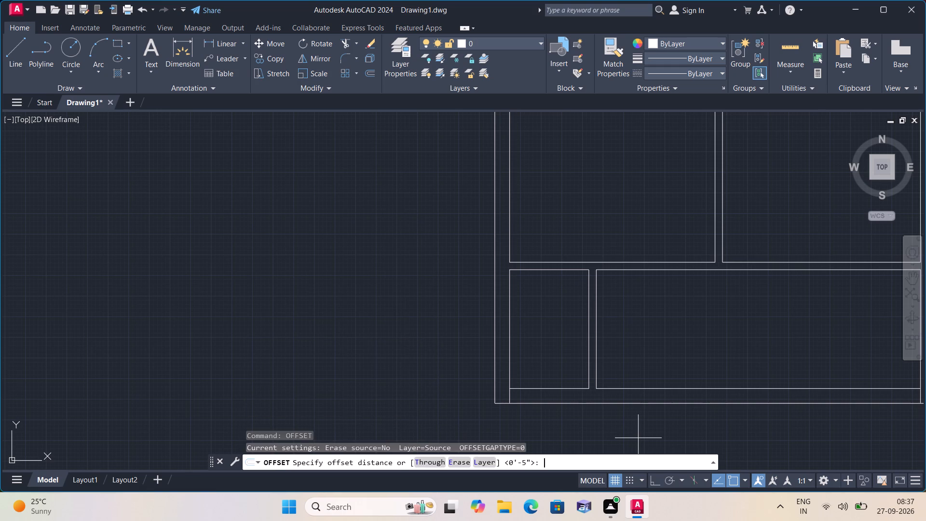
{"action": "type", "text": "3'"}
{"action": "key", "text": "space"}
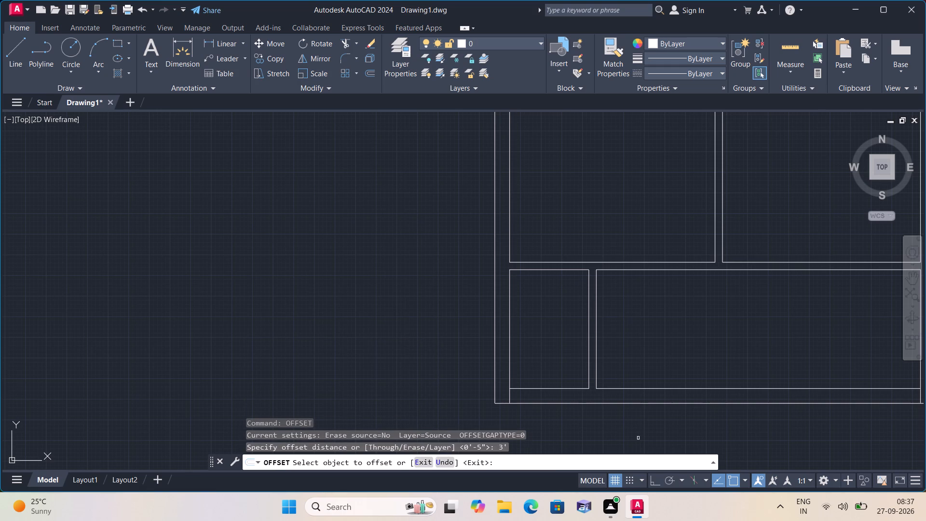
{"action": "middle_click_drag", "start_coordinate": [637, 384], "coordinate": [480, 385]}
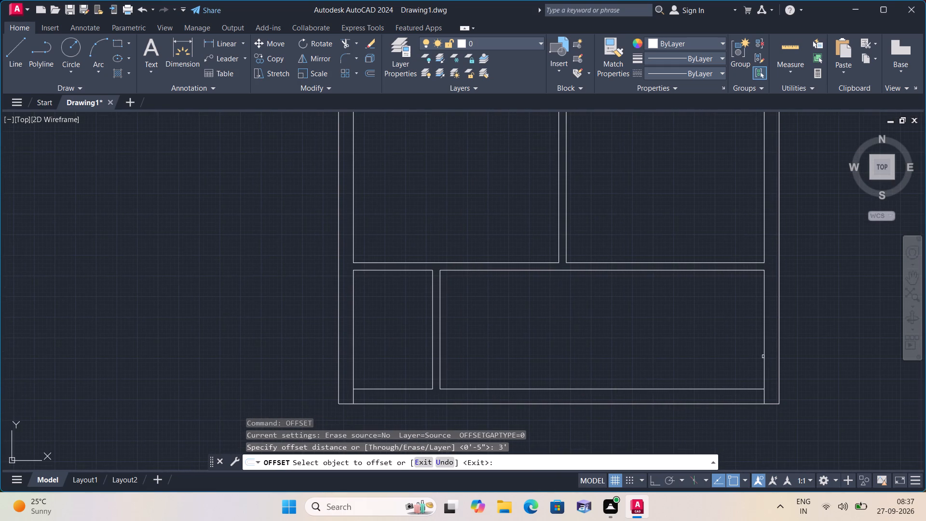
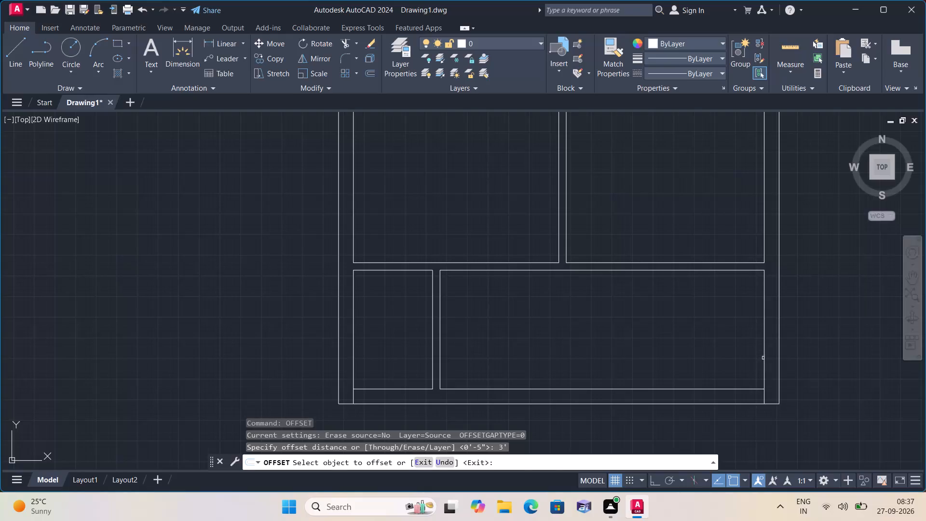
Offset the right outer wall's inner line 3' into the wide bottom room.
{"action": "left_click", "coordinate": [763, 358]}
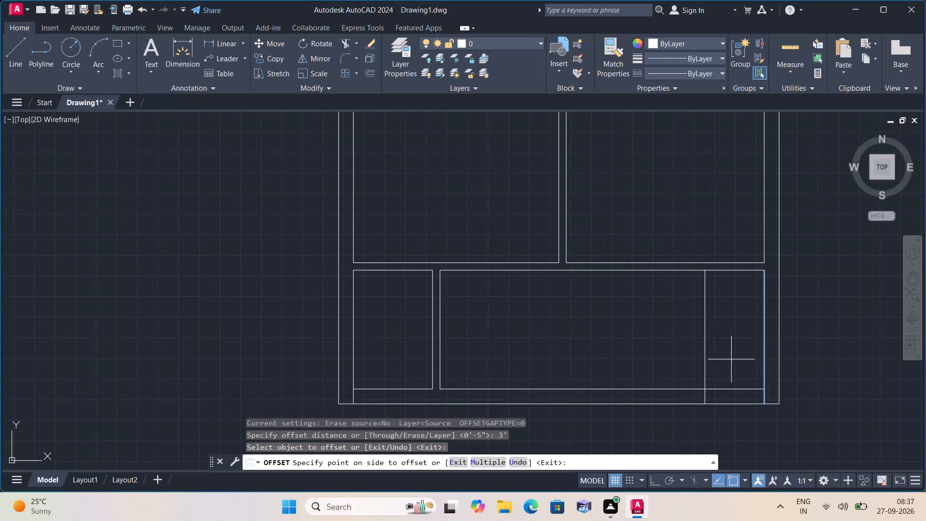
{"action": "left_click", "coordinate": [662, 348]}
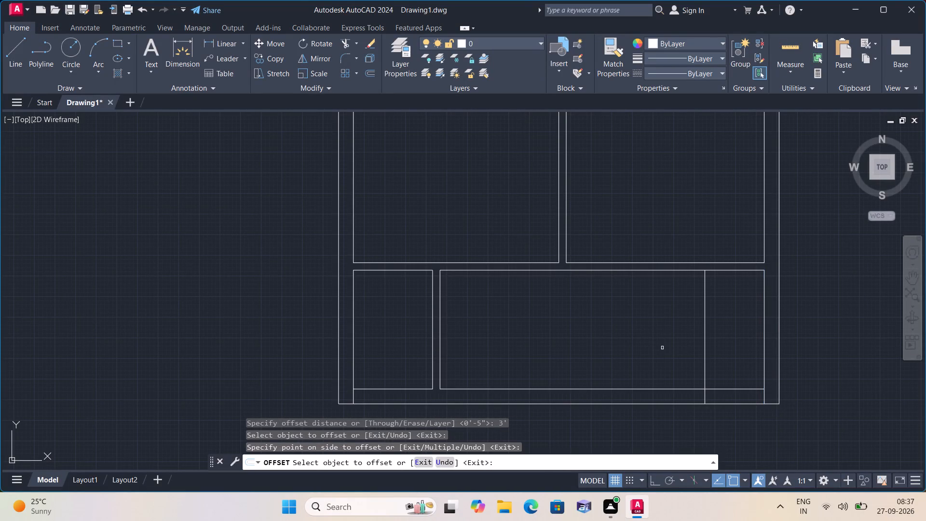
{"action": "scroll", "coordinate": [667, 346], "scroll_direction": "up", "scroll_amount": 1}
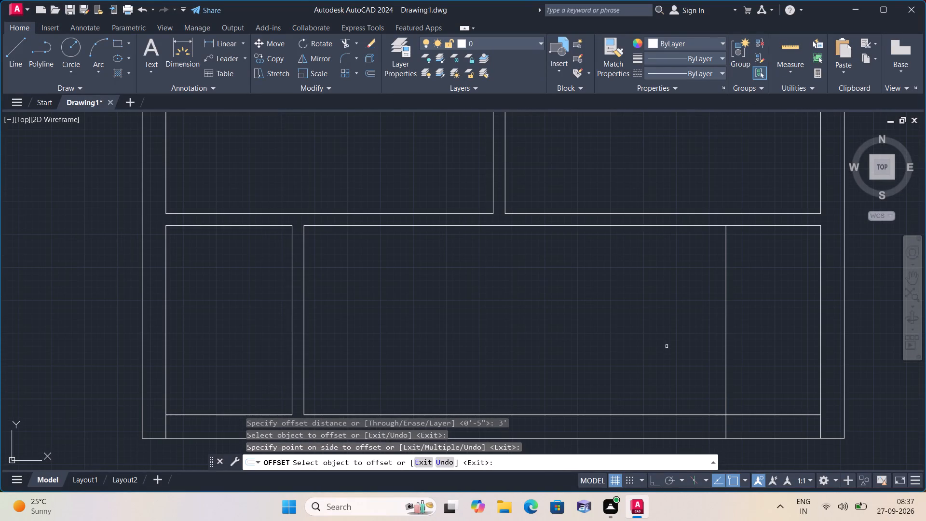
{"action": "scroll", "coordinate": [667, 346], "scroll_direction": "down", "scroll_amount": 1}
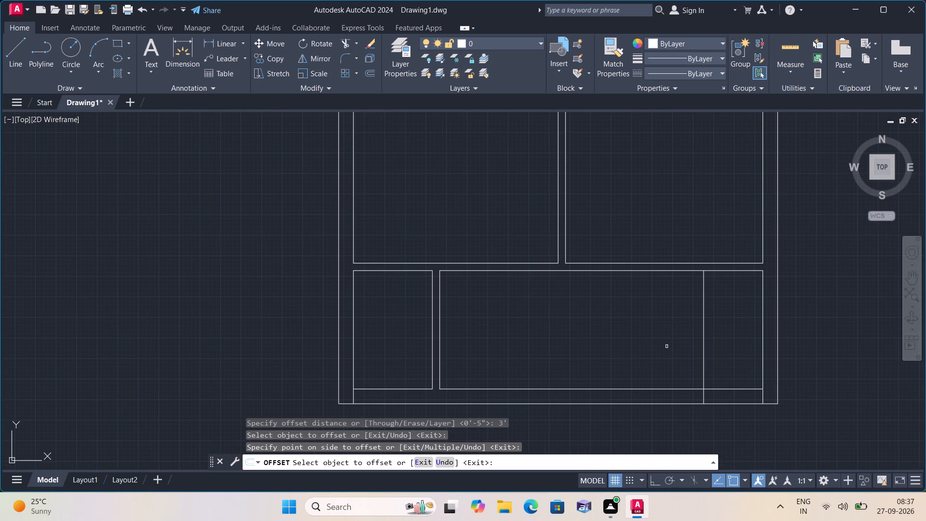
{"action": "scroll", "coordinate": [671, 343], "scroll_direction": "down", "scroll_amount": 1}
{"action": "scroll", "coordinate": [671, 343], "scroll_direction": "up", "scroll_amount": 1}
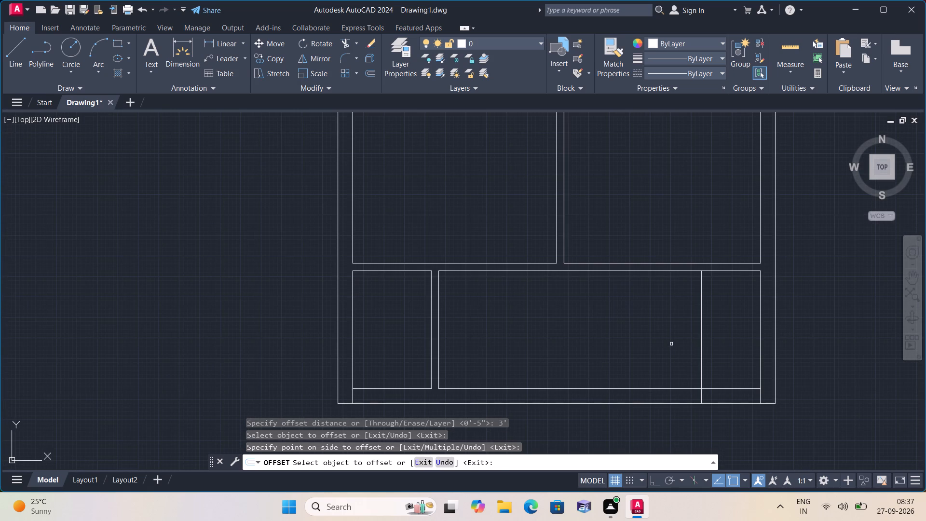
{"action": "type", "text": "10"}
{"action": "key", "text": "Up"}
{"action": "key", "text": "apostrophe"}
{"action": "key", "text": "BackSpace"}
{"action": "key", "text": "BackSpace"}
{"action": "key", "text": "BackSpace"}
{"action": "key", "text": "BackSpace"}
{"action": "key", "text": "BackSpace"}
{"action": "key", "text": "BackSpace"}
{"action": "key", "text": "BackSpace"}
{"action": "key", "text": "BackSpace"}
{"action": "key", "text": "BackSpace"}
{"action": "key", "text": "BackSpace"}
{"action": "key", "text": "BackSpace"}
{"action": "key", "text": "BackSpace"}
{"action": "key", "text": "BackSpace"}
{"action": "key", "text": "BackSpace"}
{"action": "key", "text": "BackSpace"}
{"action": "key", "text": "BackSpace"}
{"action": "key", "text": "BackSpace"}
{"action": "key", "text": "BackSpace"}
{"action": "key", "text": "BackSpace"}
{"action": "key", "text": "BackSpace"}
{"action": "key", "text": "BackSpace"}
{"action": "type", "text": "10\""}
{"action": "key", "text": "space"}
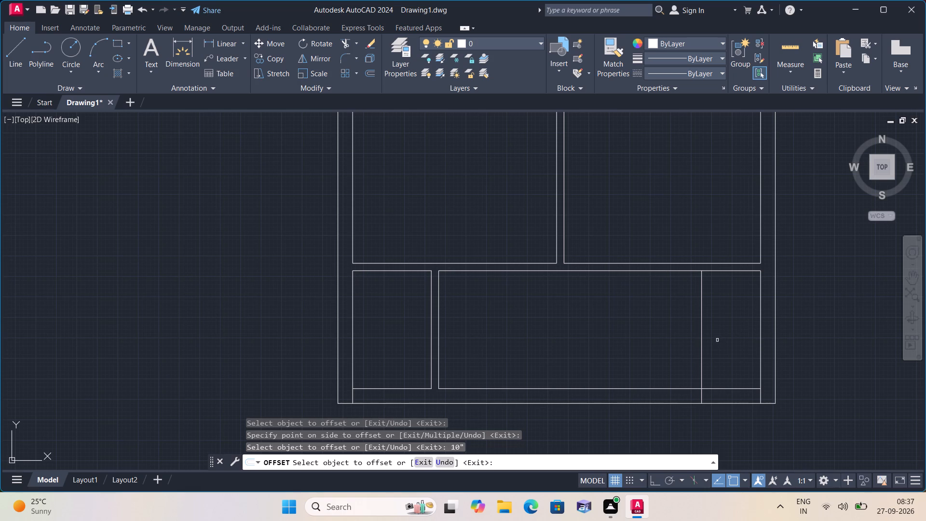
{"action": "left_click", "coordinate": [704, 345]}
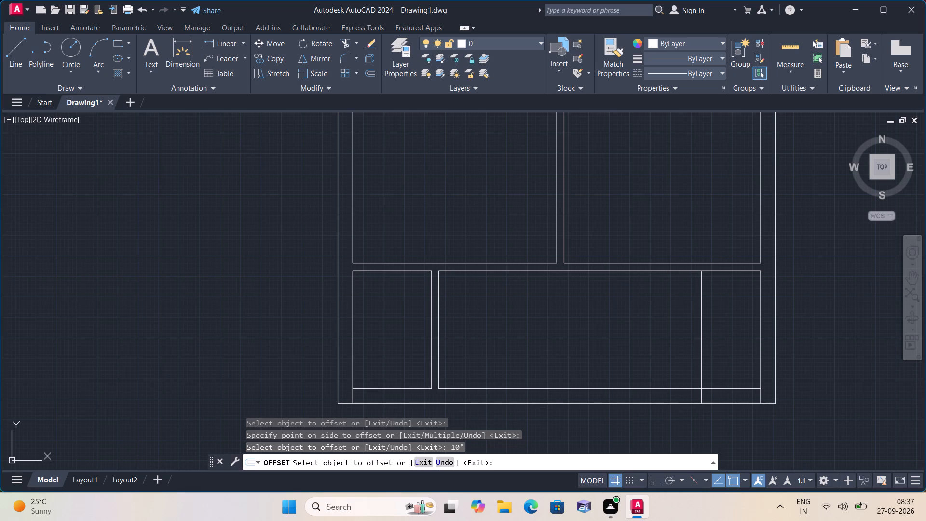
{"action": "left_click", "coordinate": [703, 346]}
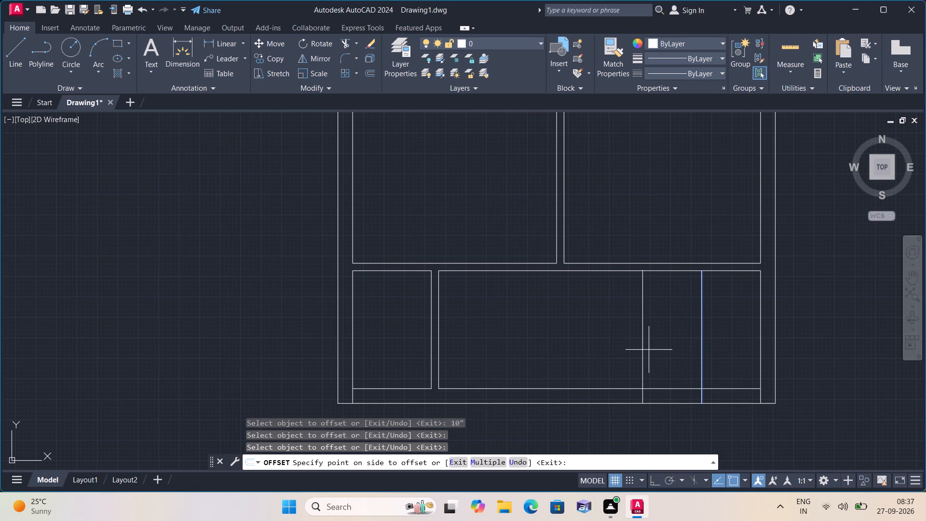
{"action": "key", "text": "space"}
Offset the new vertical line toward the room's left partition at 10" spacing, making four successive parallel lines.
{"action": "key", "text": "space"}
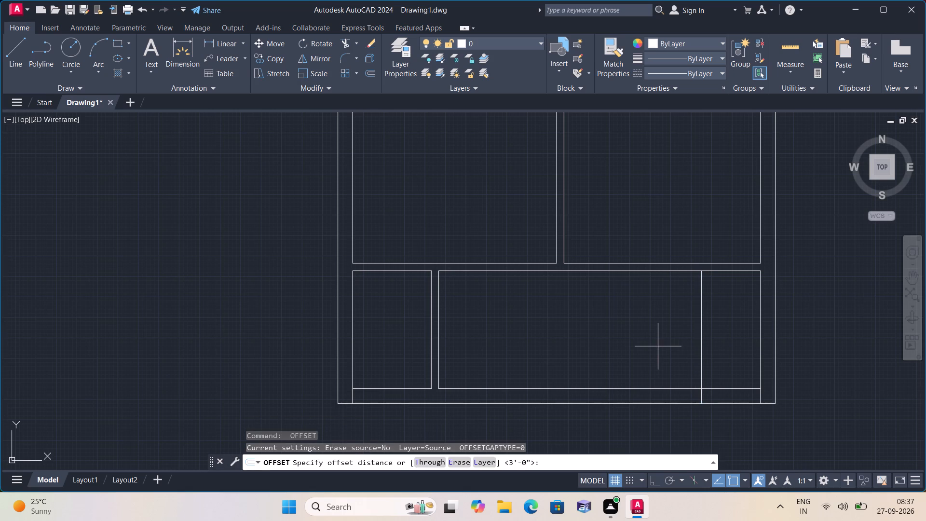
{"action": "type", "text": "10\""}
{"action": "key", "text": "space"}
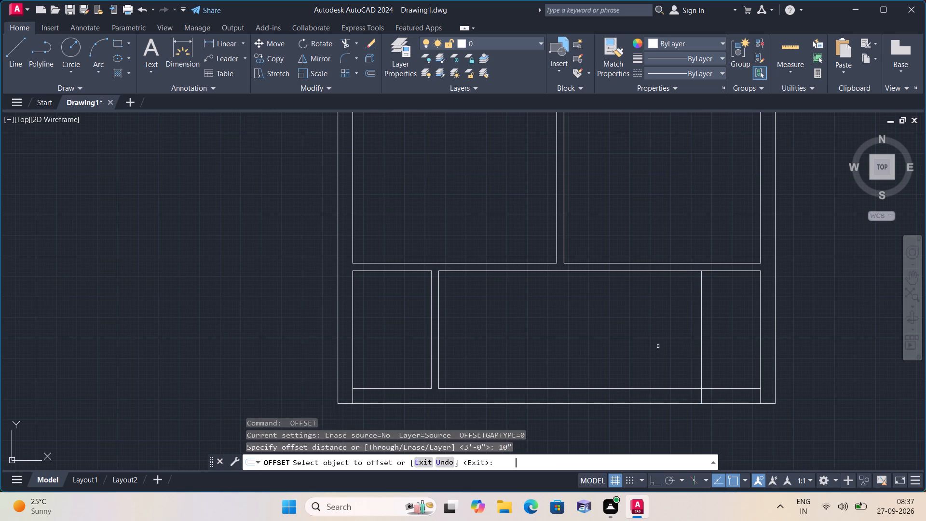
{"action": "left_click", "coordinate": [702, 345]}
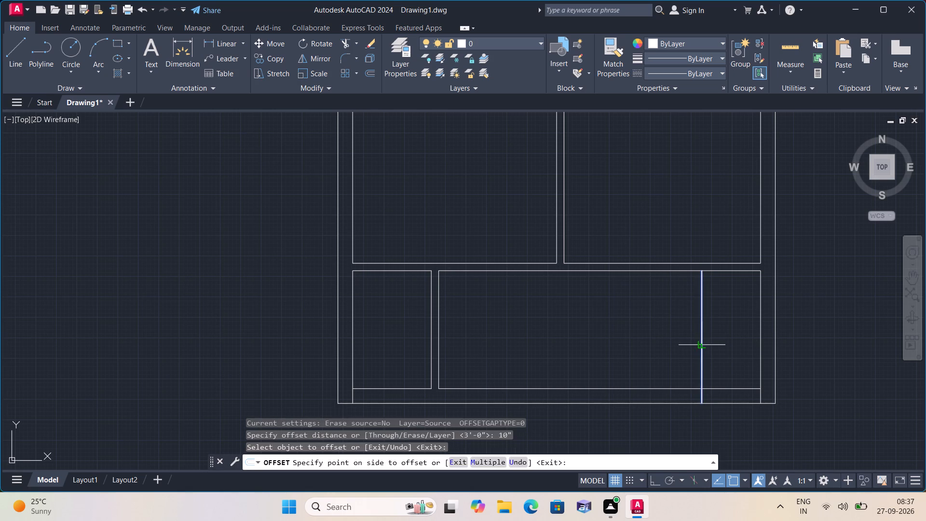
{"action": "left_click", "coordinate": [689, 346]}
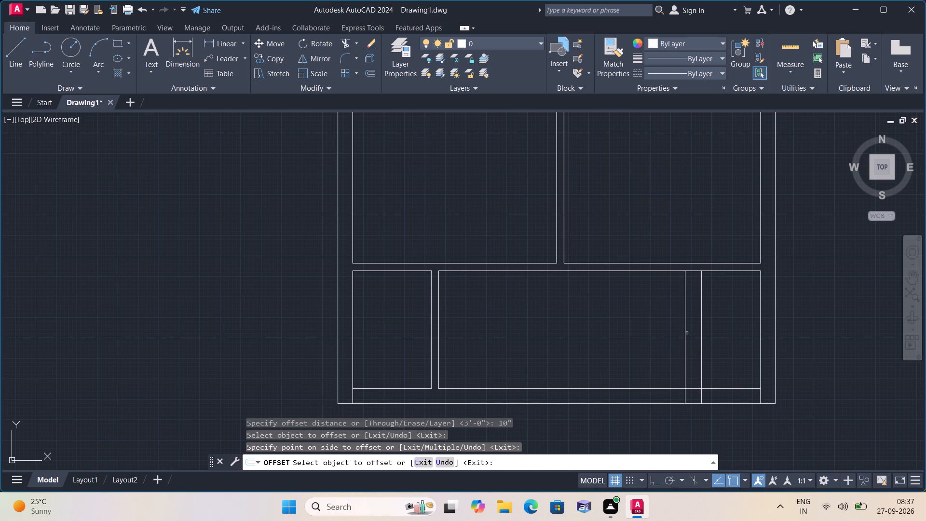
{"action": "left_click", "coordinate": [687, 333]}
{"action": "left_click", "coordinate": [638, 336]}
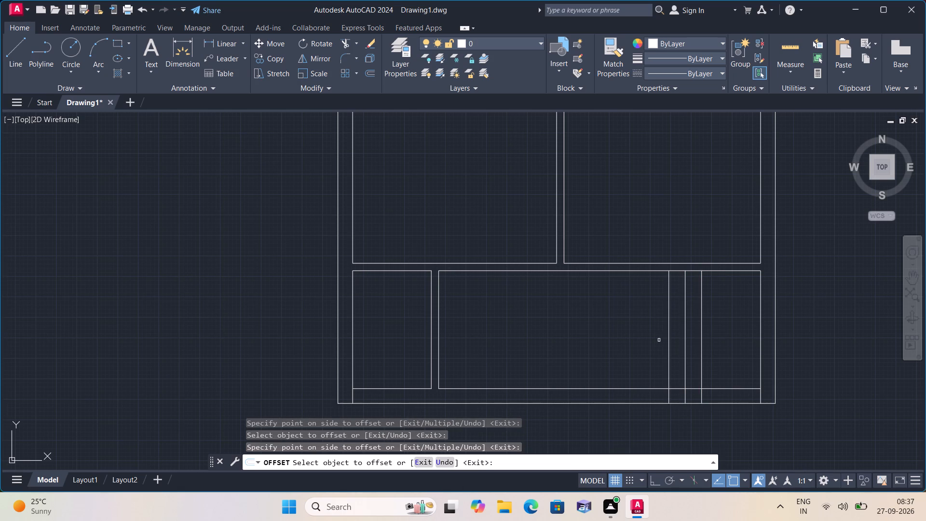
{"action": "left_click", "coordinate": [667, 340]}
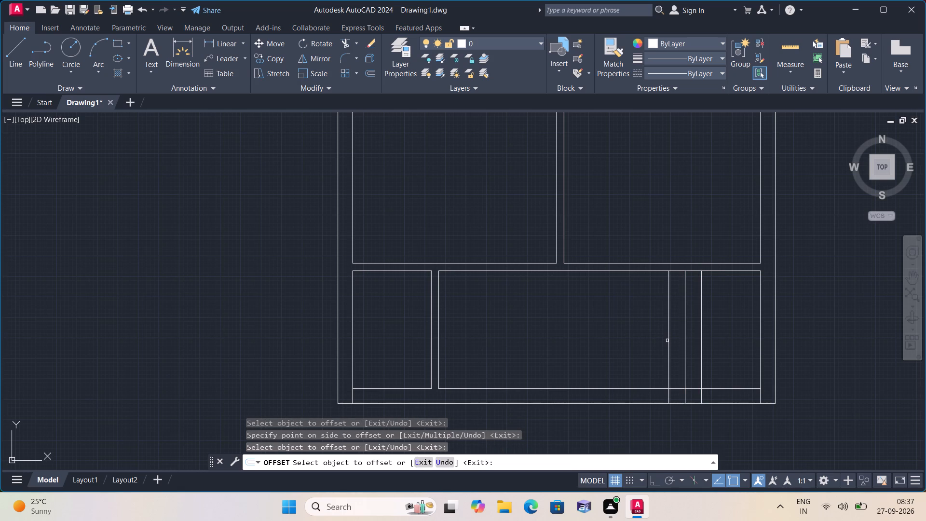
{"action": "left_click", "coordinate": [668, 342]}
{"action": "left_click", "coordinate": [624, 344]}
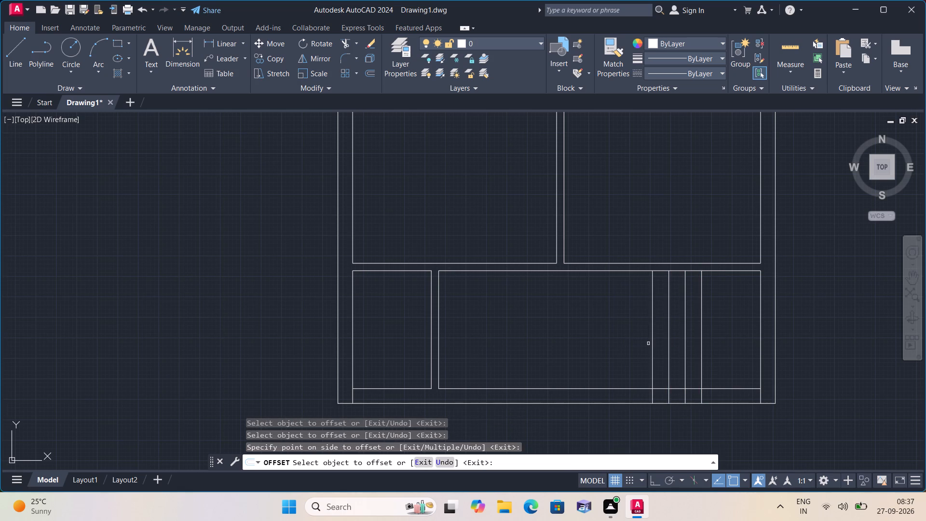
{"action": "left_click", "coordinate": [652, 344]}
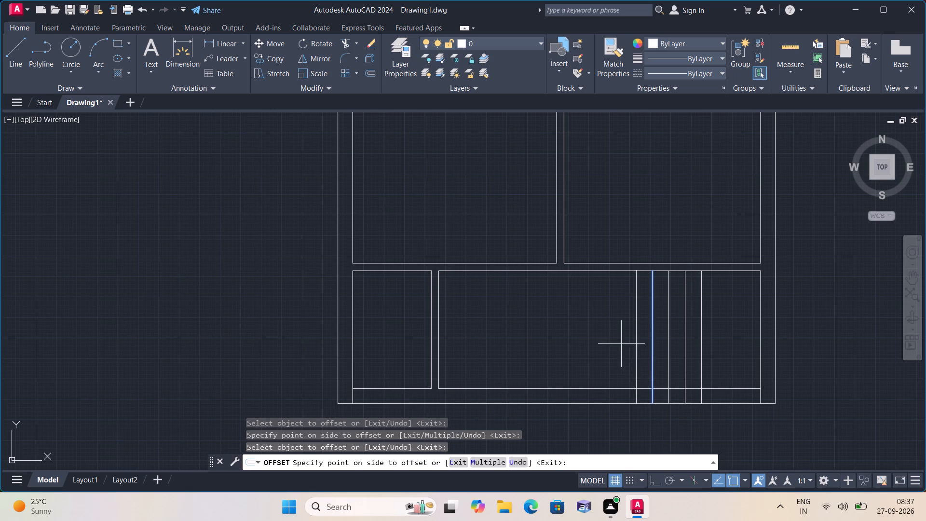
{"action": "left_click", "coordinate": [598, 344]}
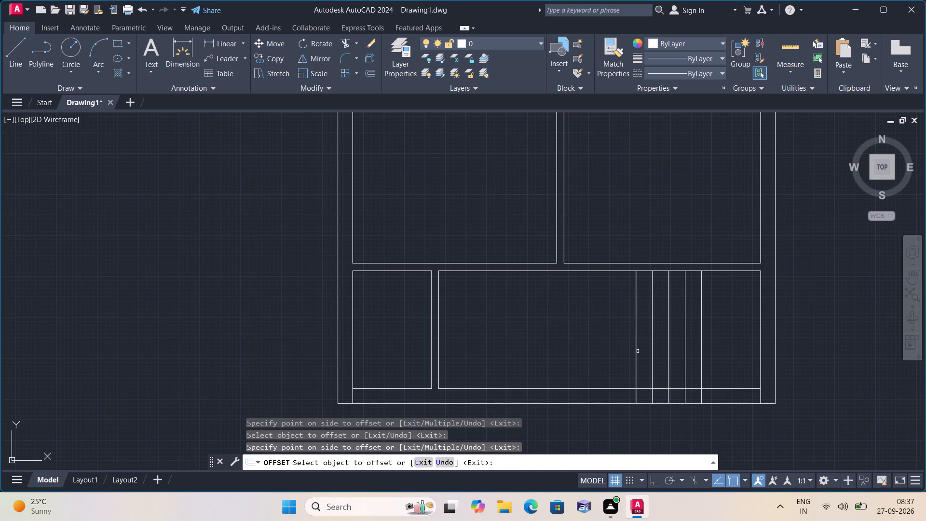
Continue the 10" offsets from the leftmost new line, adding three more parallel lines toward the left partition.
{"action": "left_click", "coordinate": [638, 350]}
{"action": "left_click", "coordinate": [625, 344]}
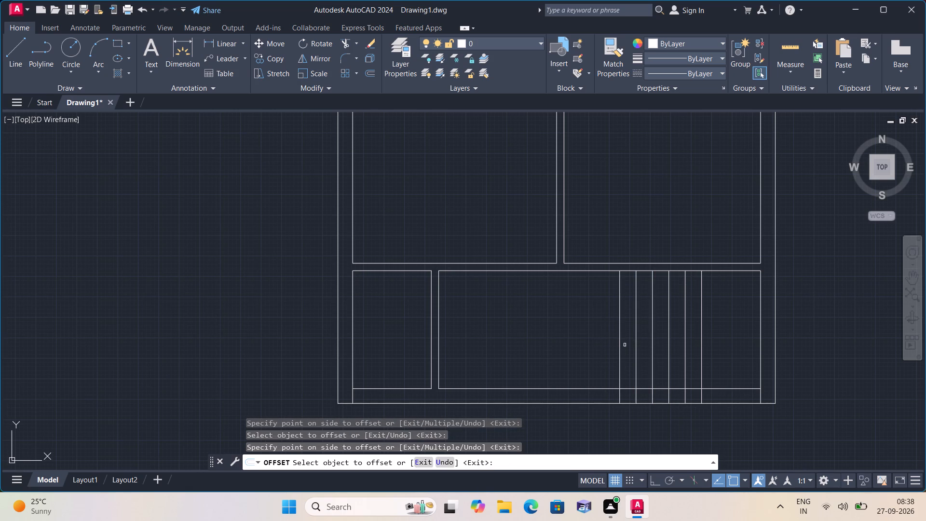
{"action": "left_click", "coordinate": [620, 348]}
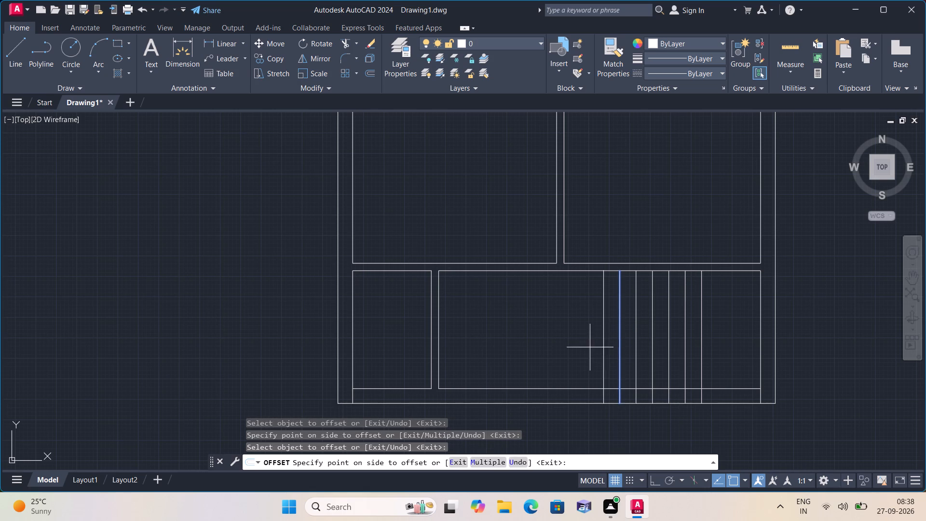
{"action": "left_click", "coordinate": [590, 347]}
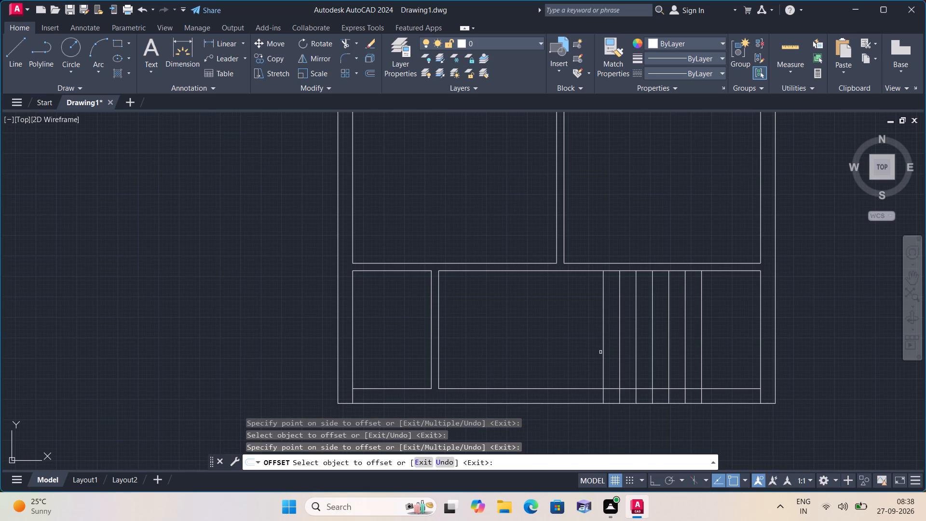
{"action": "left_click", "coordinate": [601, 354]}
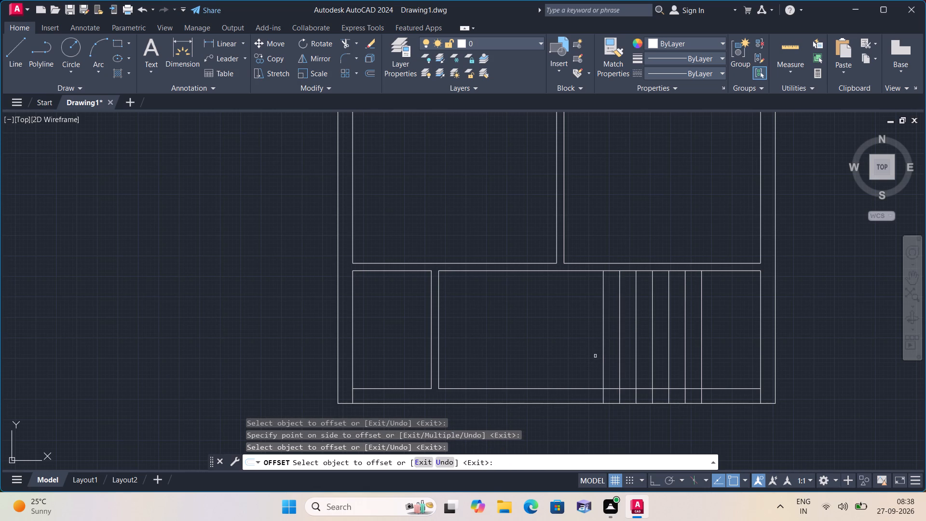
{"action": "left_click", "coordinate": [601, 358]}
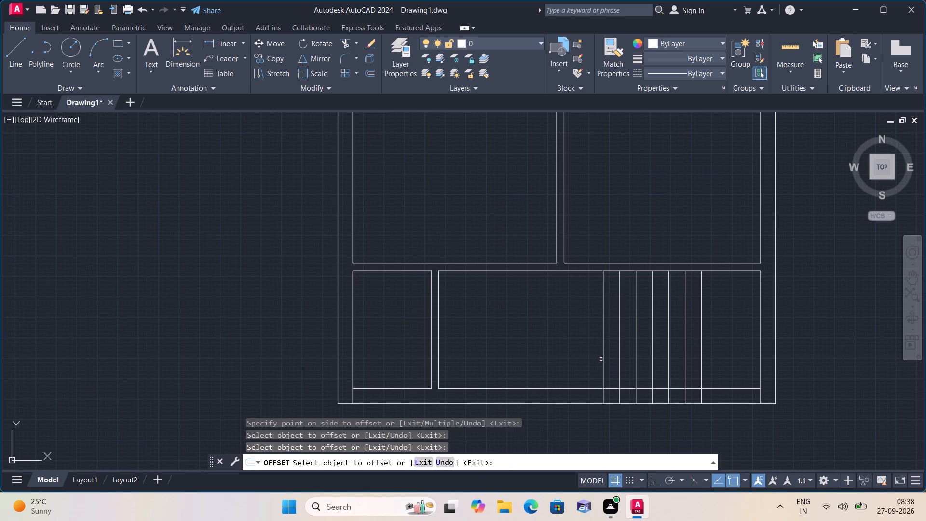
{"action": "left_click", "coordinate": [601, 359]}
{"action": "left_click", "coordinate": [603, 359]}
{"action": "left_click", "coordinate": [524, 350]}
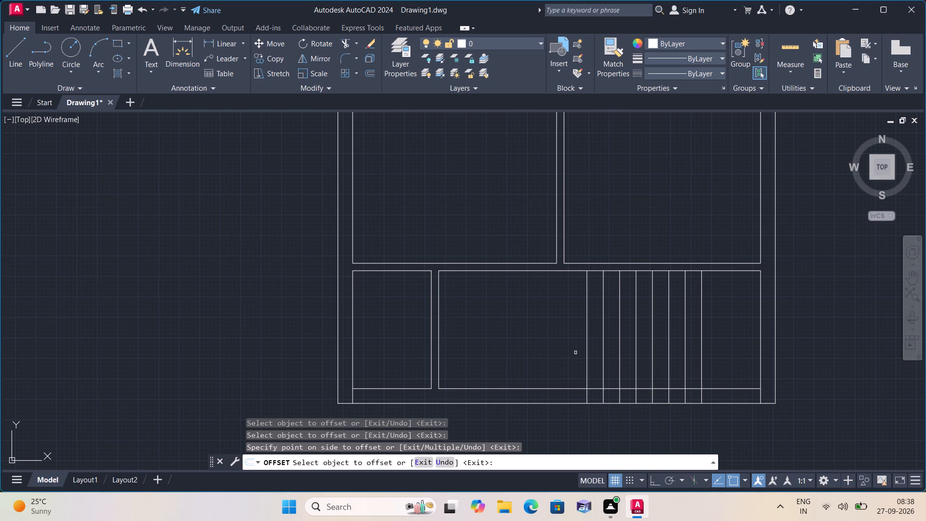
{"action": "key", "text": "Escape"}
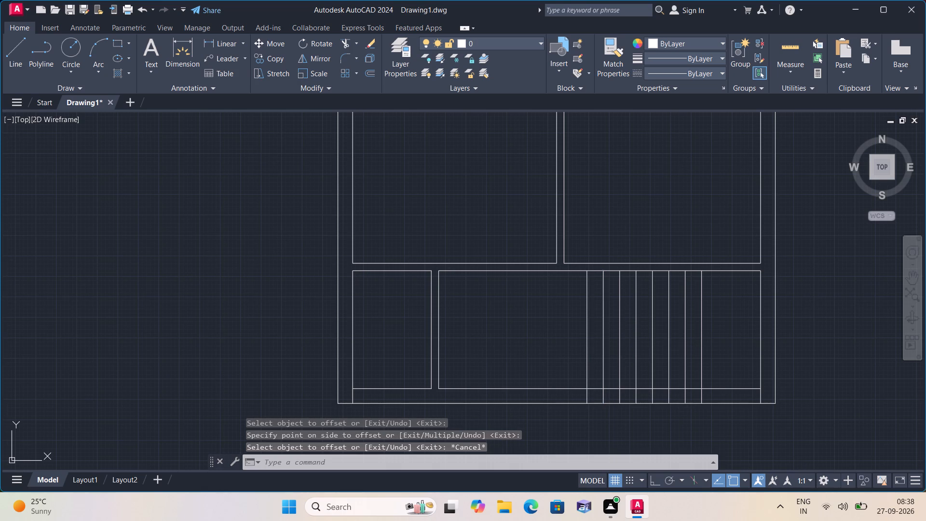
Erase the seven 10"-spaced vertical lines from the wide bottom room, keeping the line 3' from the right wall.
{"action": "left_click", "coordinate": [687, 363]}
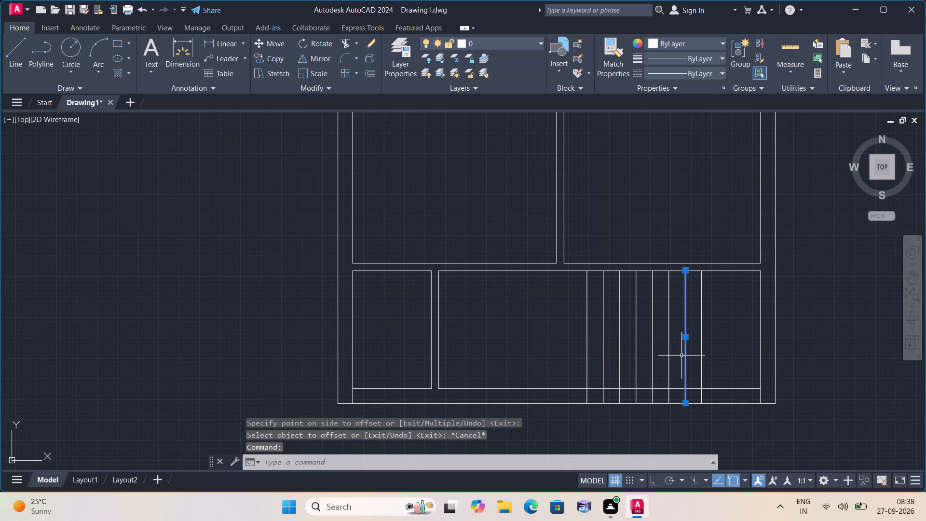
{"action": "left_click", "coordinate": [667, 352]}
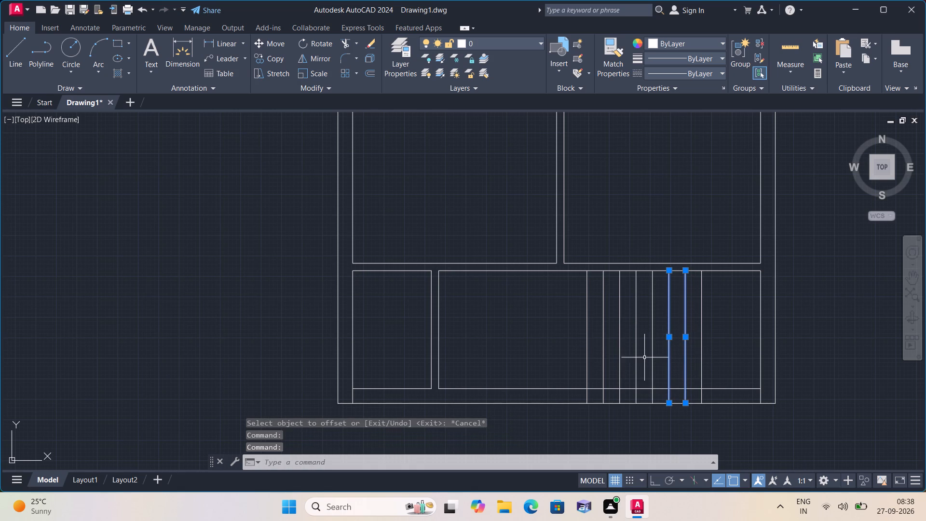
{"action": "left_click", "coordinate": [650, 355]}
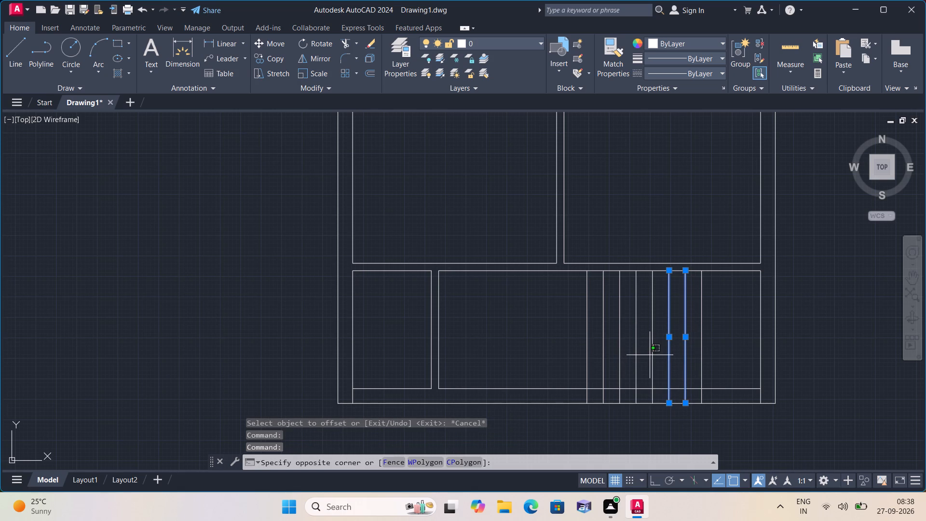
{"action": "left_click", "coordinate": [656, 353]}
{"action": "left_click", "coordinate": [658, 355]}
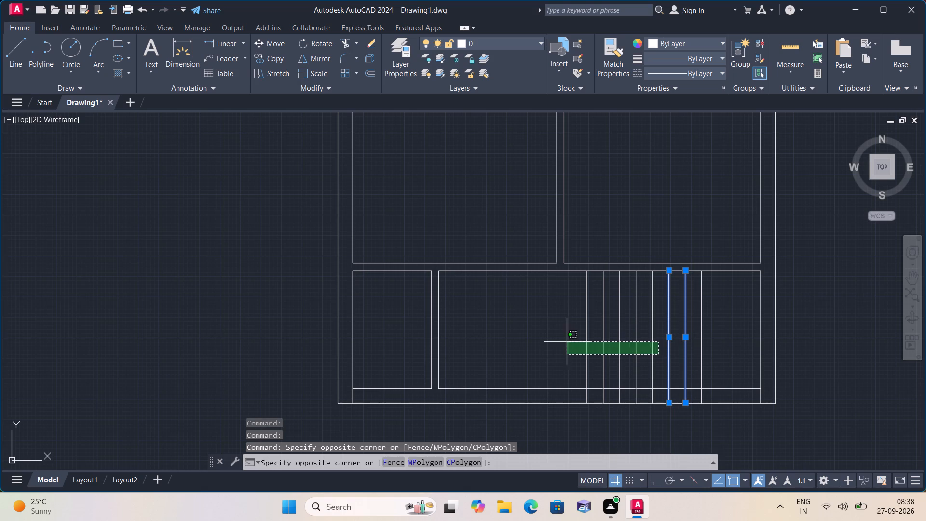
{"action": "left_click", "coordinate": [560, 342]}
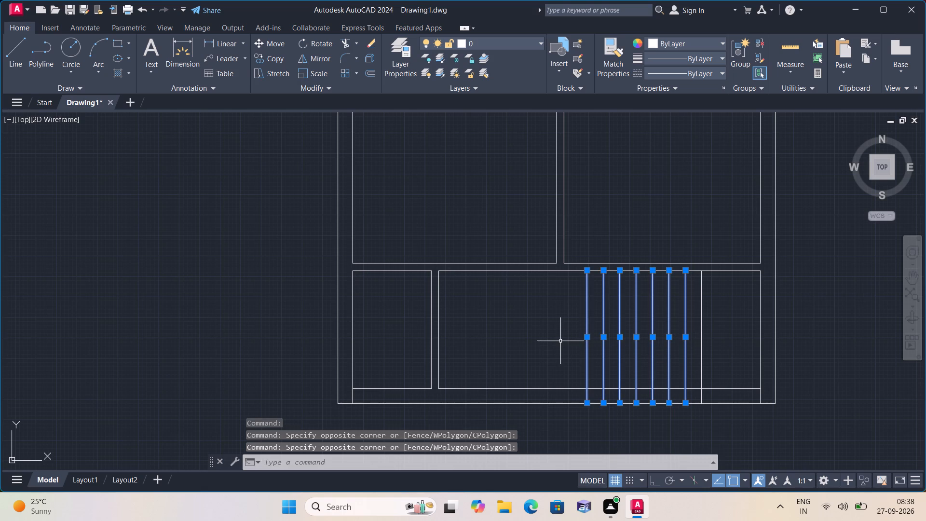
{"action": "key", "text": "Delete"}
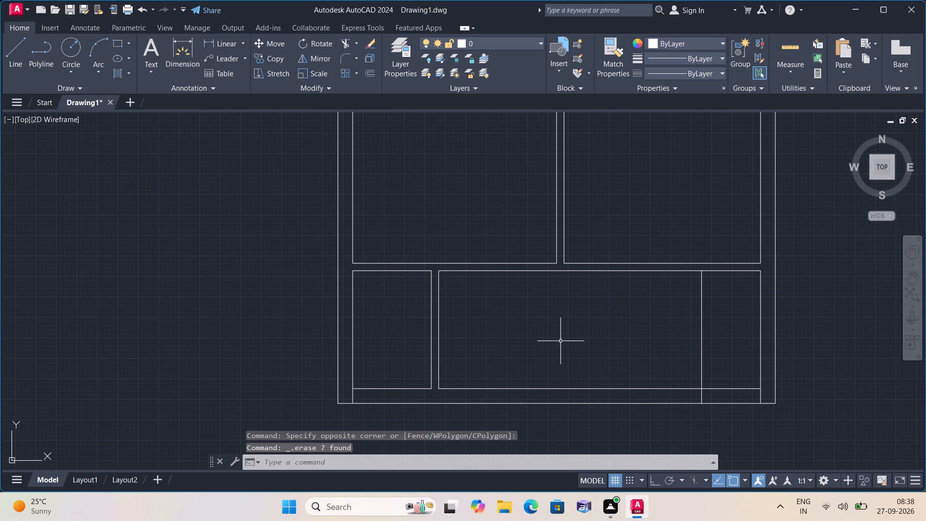
Offset the vertical line 3' from the right wall toward the left partition at 6" spacing, making four successive parallel lines.
{"action": "key", "text": "o"}
{"action": "type", "text": "ff"}
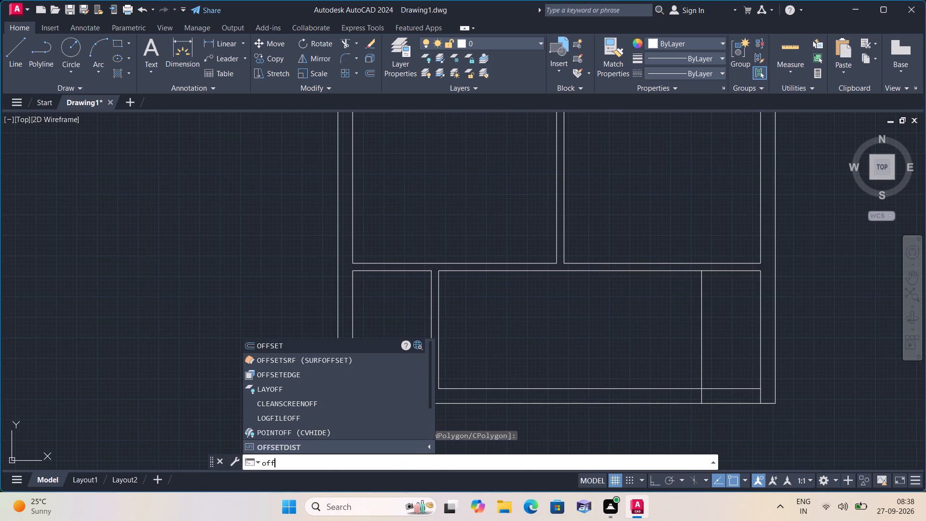
{"action": "key", "text": "space"}
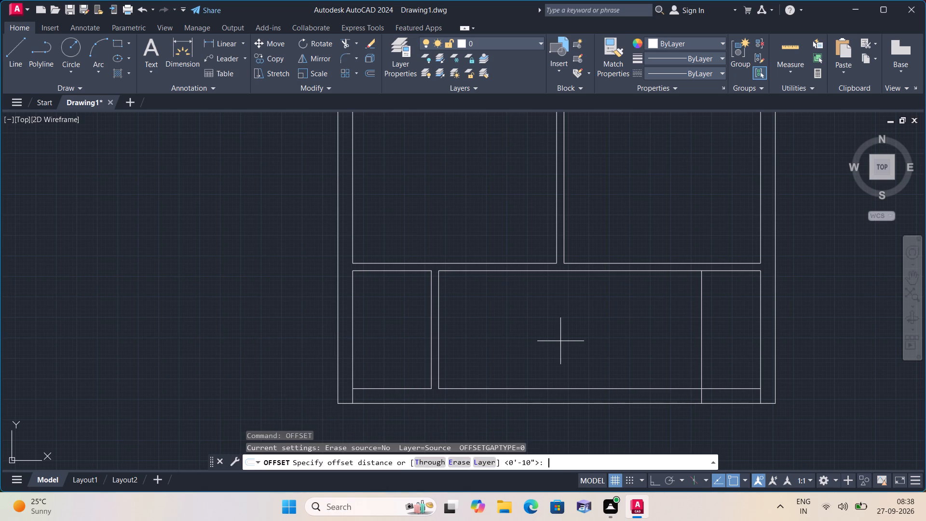
{"action": "key", "text": "6"}
{"action": "key", "text": "shift+quotedbl"}
{"action": "key", "text": "space"}
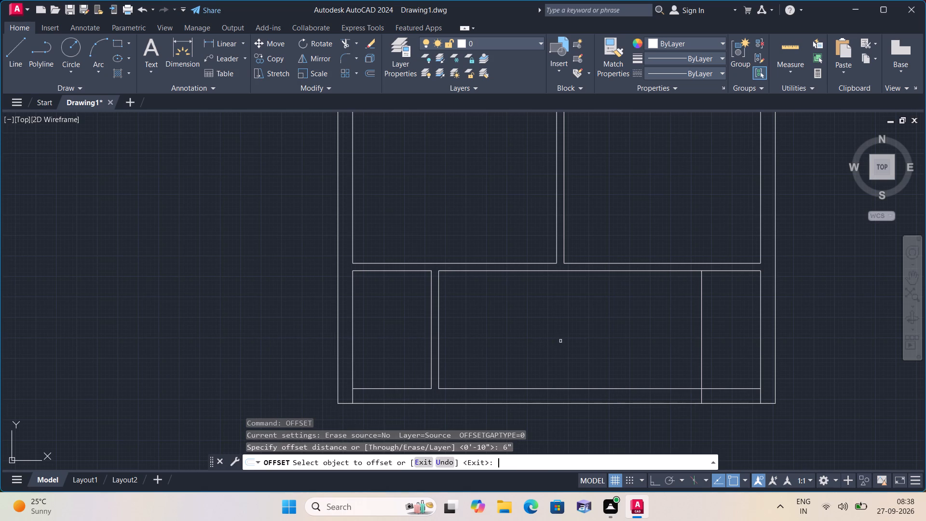
{"action": "left_click", "coordinate": [702, 327]}
{"action": "left_click", "coordinate": [671, 327]}
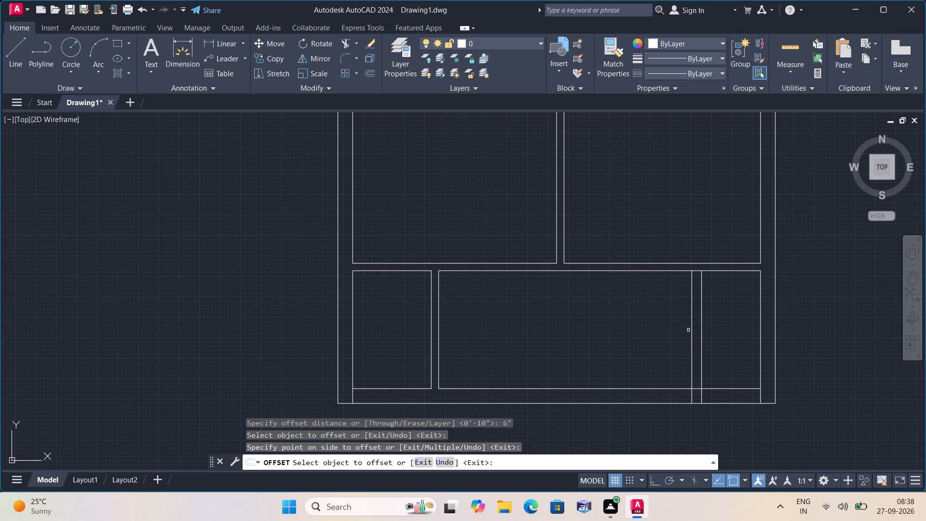
{"action": "left_click", "coordinate": [690, 331]}
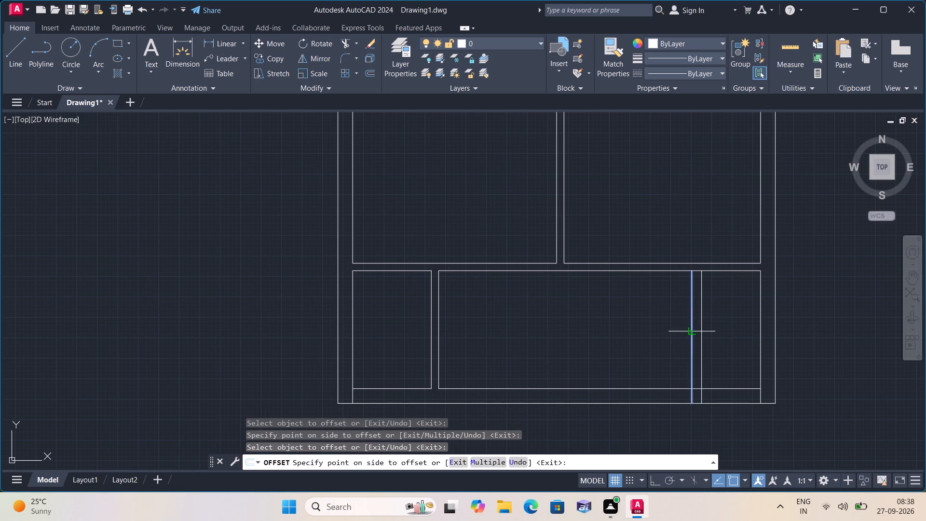
{"action": "left_click", "coordinate": [663, 333]}
{"action": "left_click", "coordinate": [680, 336]}
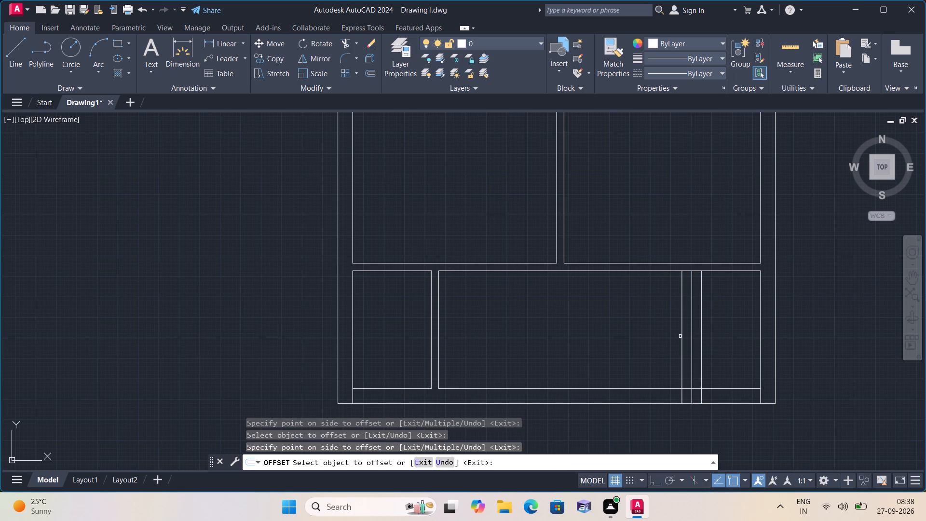
{"action": "left_click", "coordinate": [681, 337]}
{"action": "left_click", "coordinate": [658, 337]}
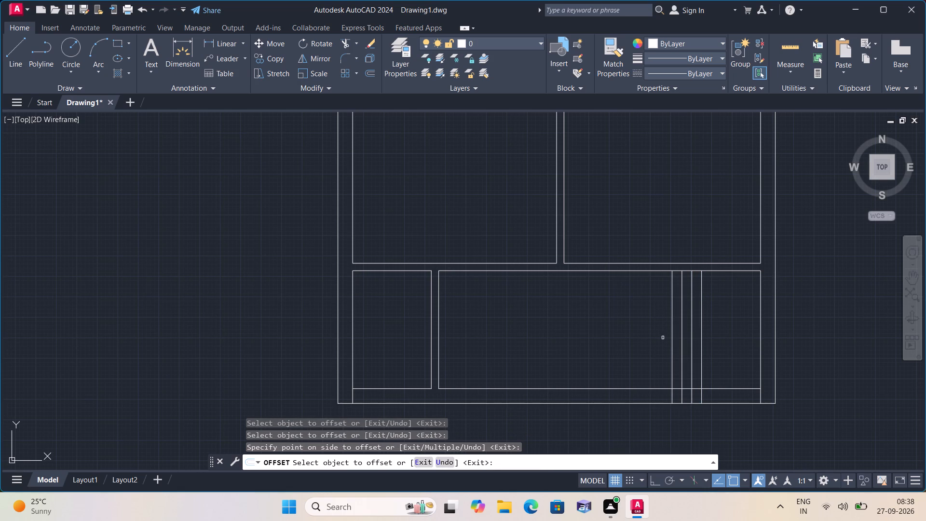
{"action": "left_click", "coordinate": [671, 342]}
{"action": "left_click", "coordinate": [650, 340]}
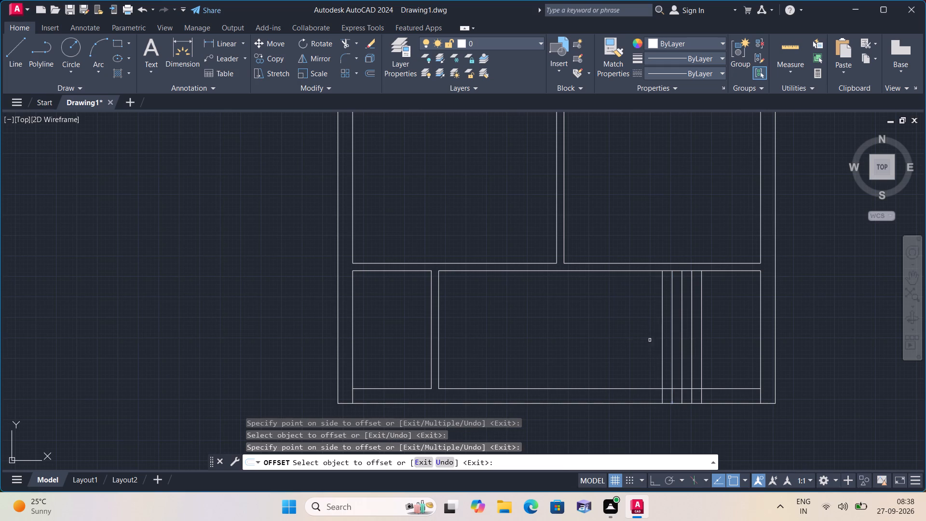
Continue the 6" offsets from the leftmost new line, adding six more parallel lines toward the room's left partition.
{"action": "left_click", "coordinate": [663, 343]}
{"action": "left_click", "coordinate": [650, 341]}
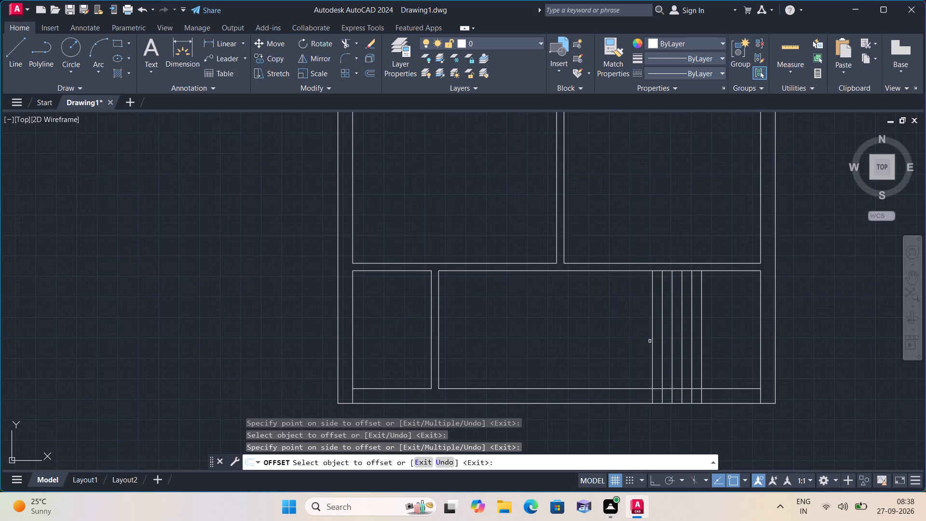
{"action": "left_click", "coordinate": [653, 342]}
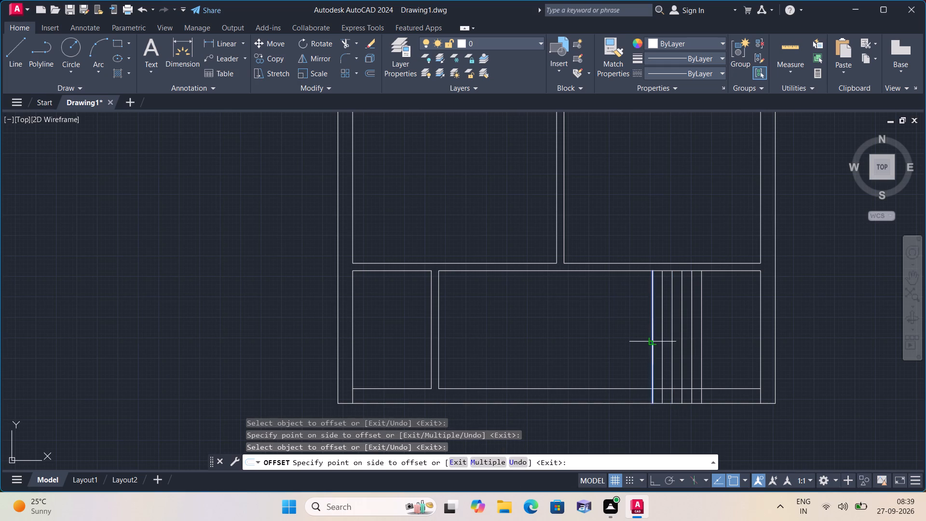
{"action": "left_click", "coordinate": [611, 342]}
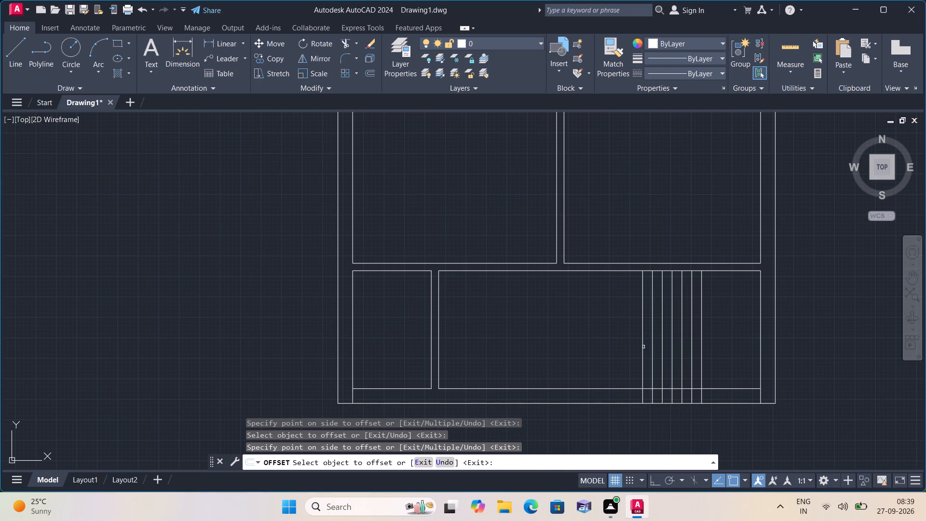
{"action": "left_click", "coordinate": [643, 346]}
{"action": "left_click", "coordinate": [599, 346]}
{"action": "left_click", "coordinate": [633, 341]}
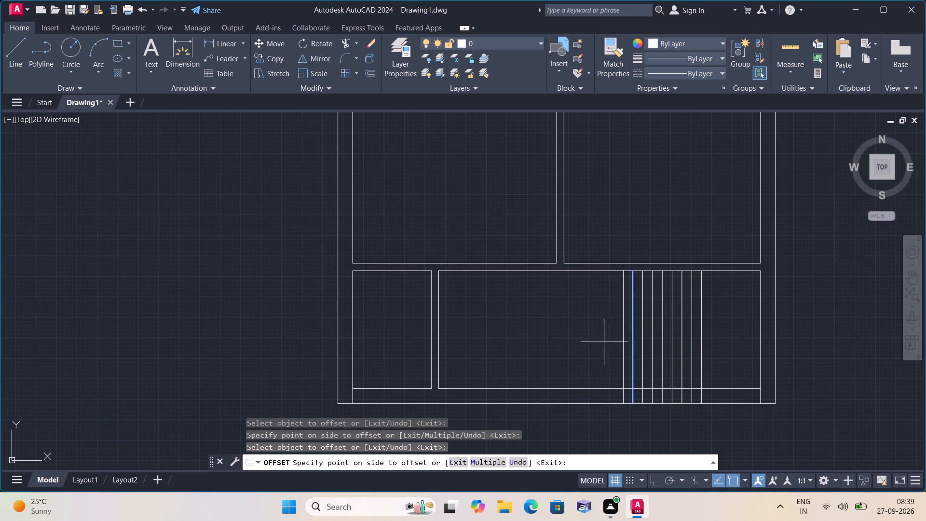
{"action": "left_click", "coordinate": [588, 342]}
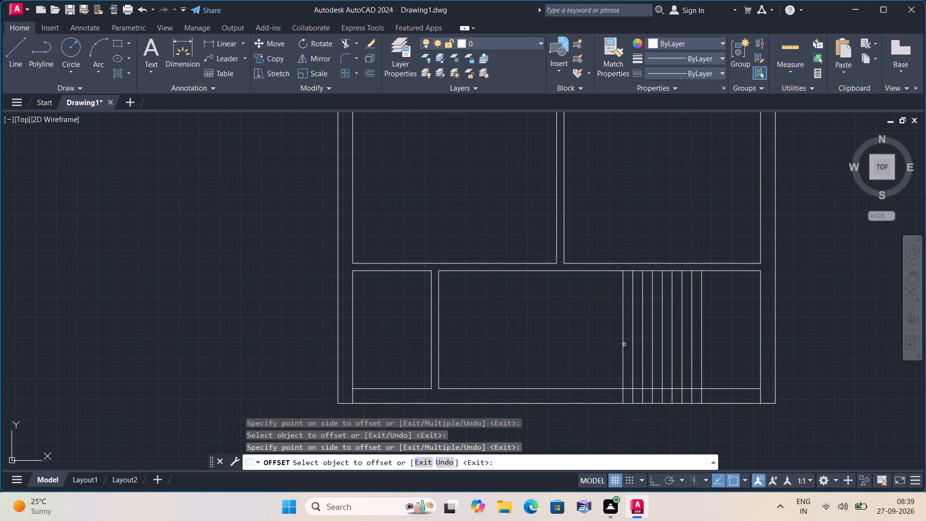
{"action": "left_click", "coordinate": [624, 344]}
{"action": "left_click", "coordinate": [613, 343]}
{"action": "left_click", "coordinate": [615, 345]}
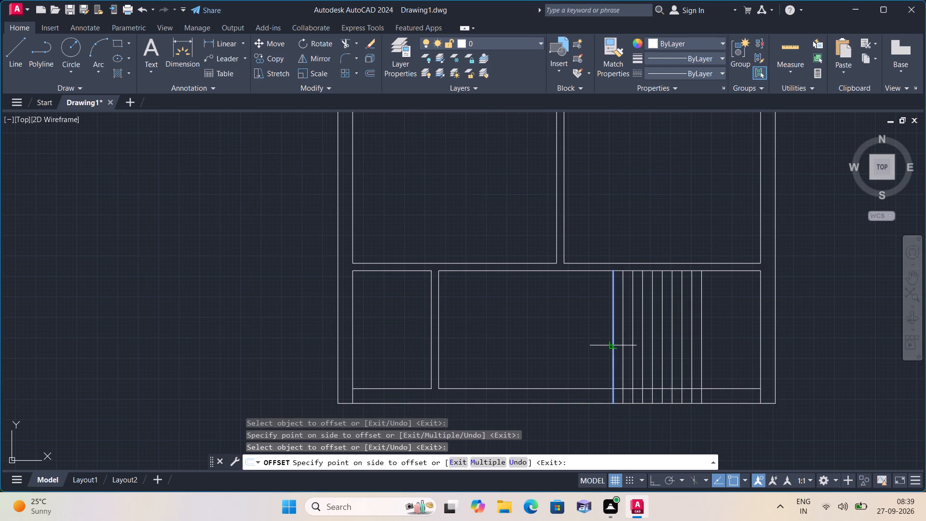
{"action": "left_click", "coordinate": [590, 346]}
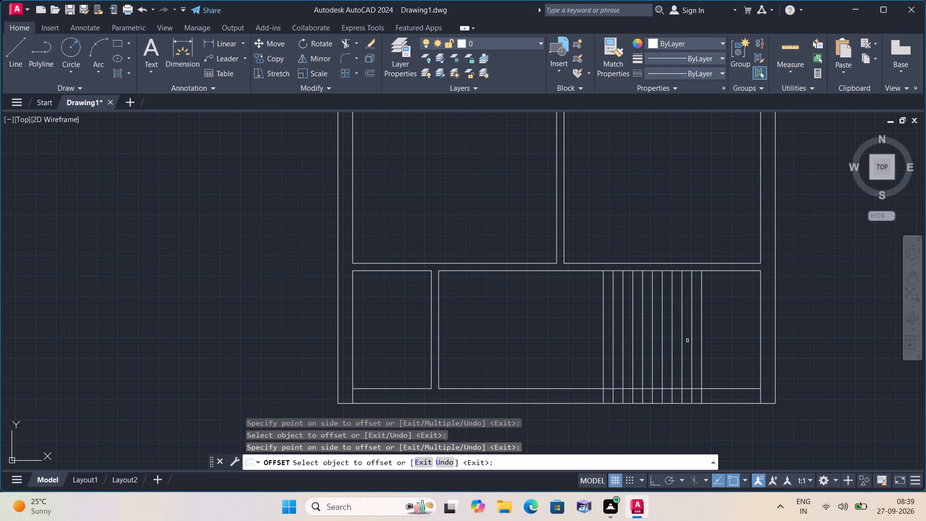
Add another six parallel lines at 6" spacing, continuing from the leftmost line toward the wide bottom room's left partition.
{"action": "left_click", "coordinate": [602, 351]}
{"action": "left_click", "coordinate": [574, 352]}
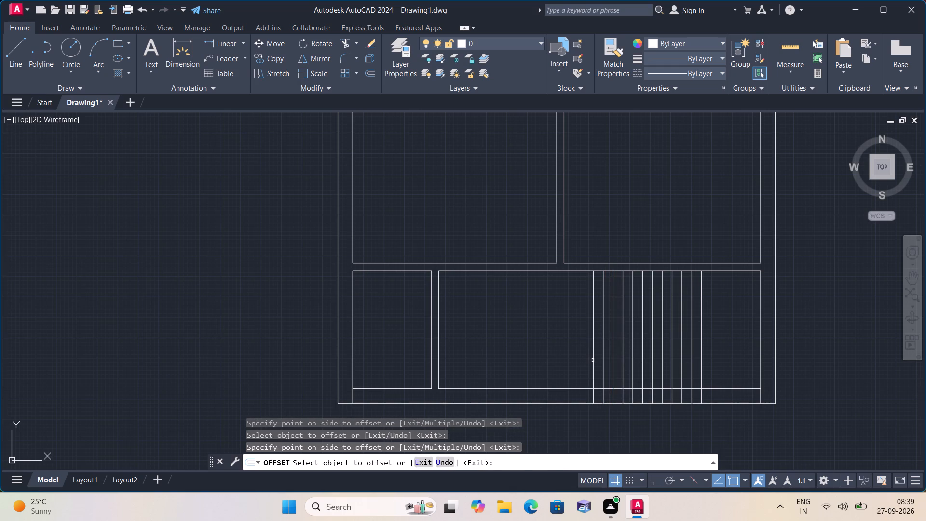
{"action": "left_click", "coordinate": [593, 360]}
{"action": "left_click", "coordinate": [544, 354]}
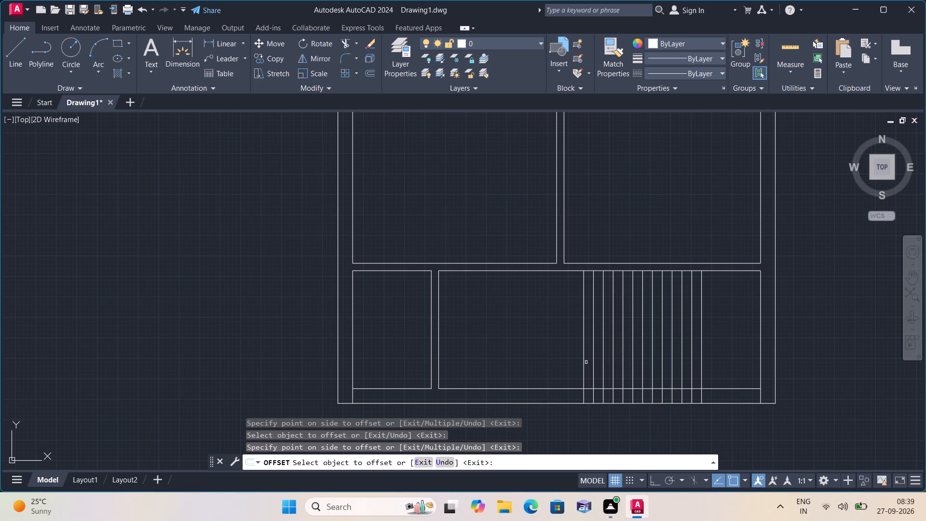
{"action": "left_click", "coordinate": [586, 361]}
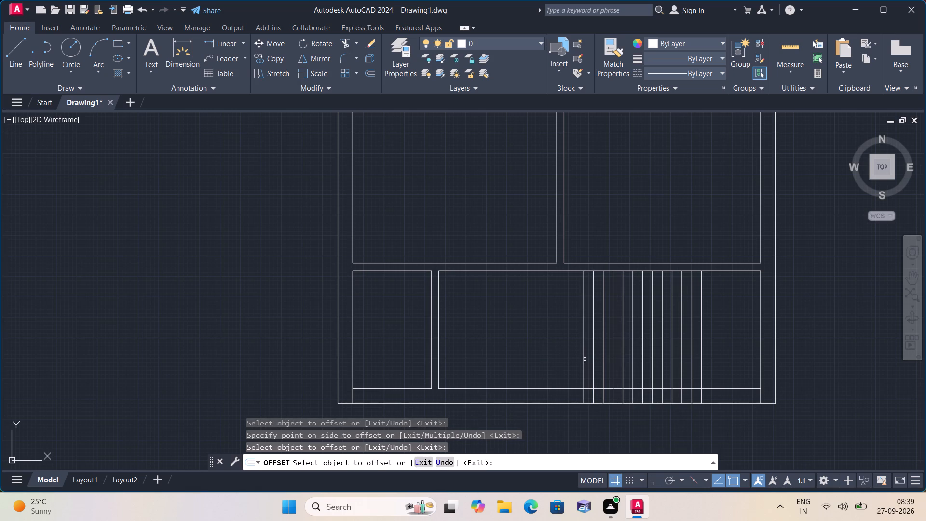
{"action": "left_click", "coordinate": [585, 359]}
{"action": "left_click", "coordinate": [554, 353]}
{"action": "left_click", "coordinate": [572, 357]}
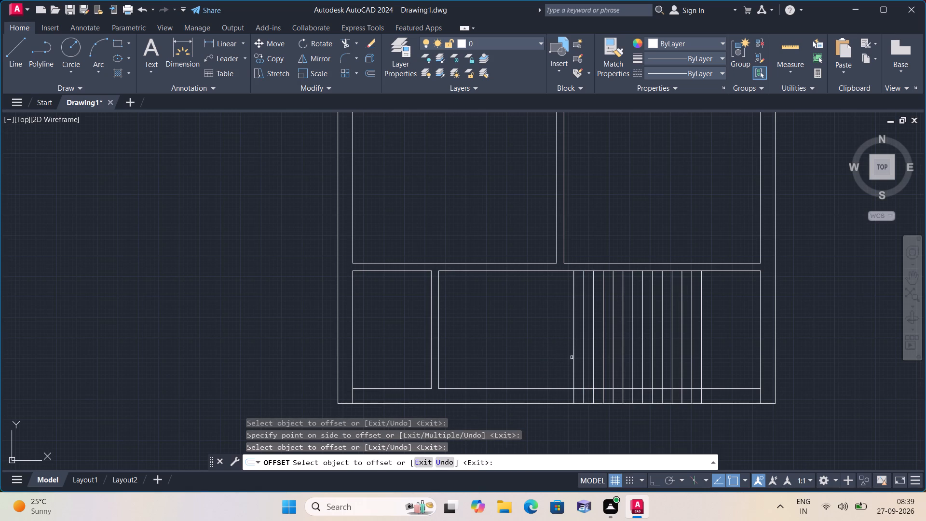
{"action": "left_click", "coordinate": [574, 359]}
{"action": "left_click", "coordinate": [539, 349]}
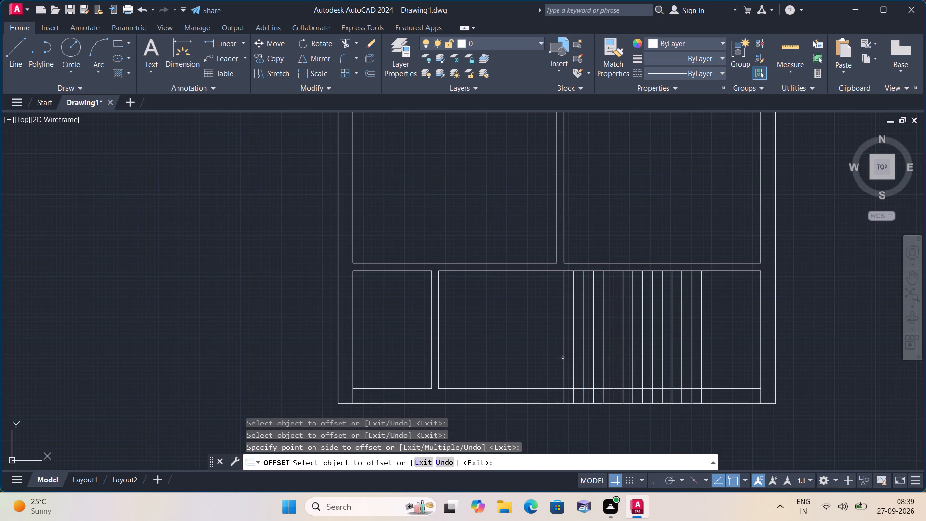
{"action": "left_click", "coordinate": [565, 356]}
{"action": "left_click", "coordinate": [528, 352]}
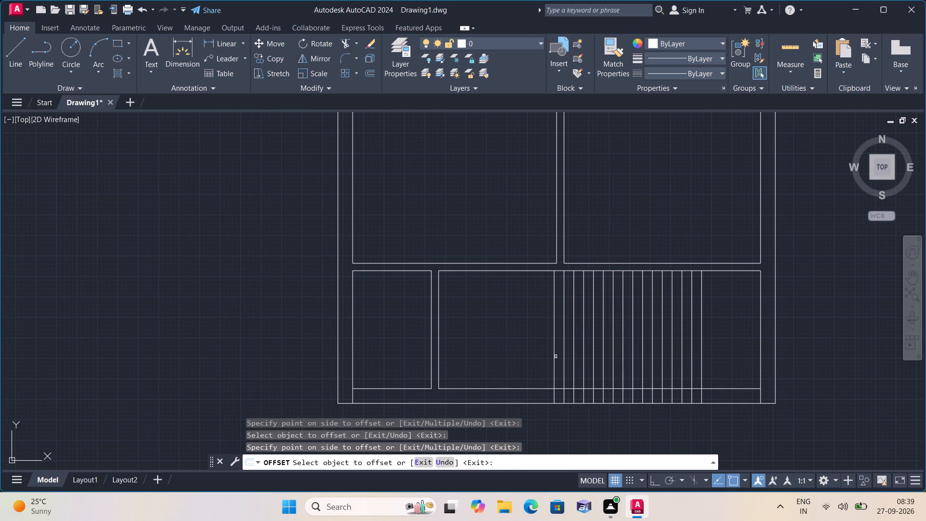
{"action": "left_click", "coordinate": [555, 356]}
{"action": "left_click", "coordinate": [529, 351]}
Examine the row of 6"-spaced vertical lines along the wide bottom room's upper wall and its gap to the left partition.
{"action": "scroll", "coordinate": [552, 309], "scroll_direction": "up", "scroll_amount": 2}
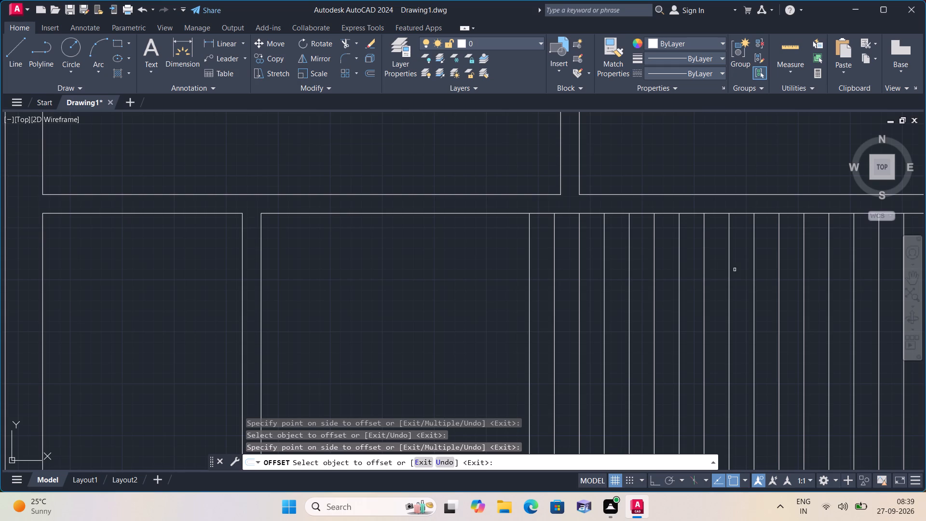
{"action": "middle_click_drag", "start_coordinate": [807, 269], "coordinate": [804, 274]}
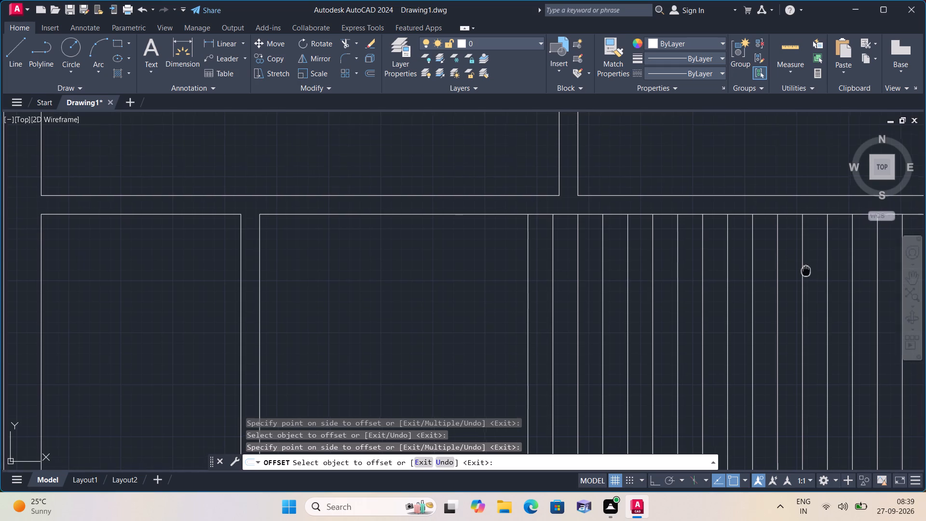
{"action": "middle_click_drag", "start_coordinate": [804, 274], "coordinate": [677, 369]}
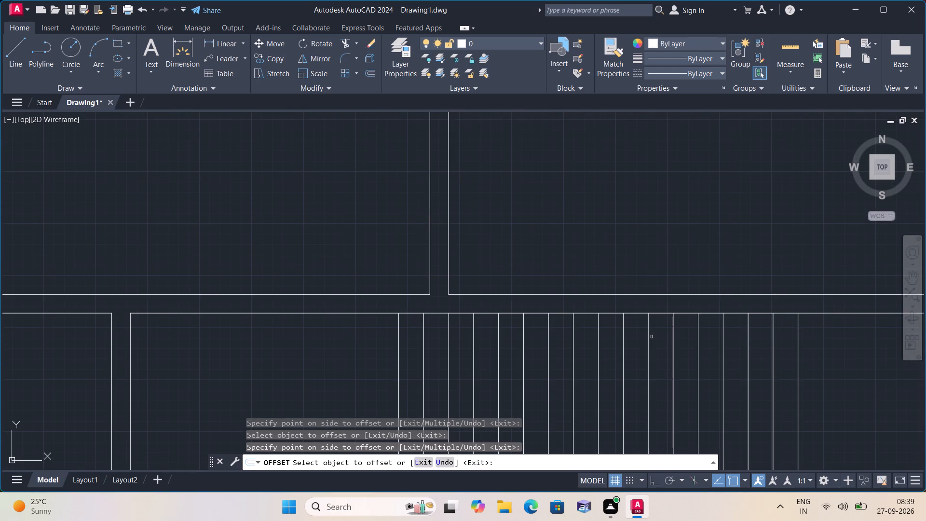
{"action": "scroll", "coordinate": [652, 329], "scroll_direction": "down", "scroll_amount": 3}
{"action": "scroll", "coordinate": [652, 329], "scroll_direction": "up", "scroll_amount": 3}
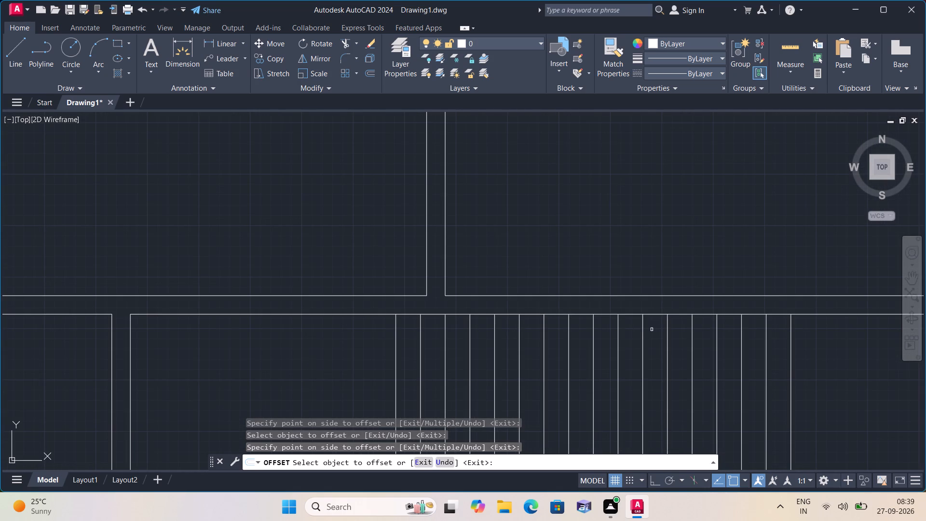
{"action": "scroll", "coordinate": [498, 333], "scroll_direction": "down", "scroll_amount": 1}
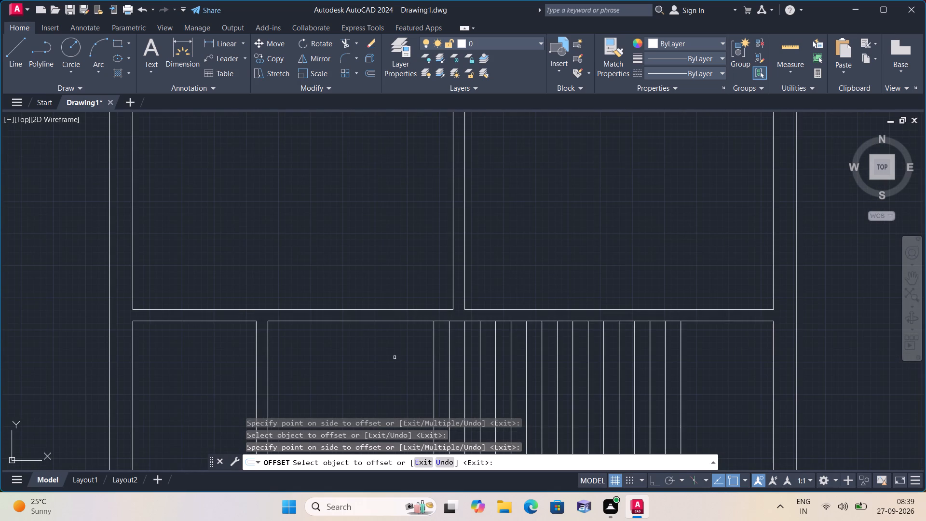
{"action": "scroll", "coordinate": [395, 357], "scroll_direction": "up", "scroll_amount": 1}
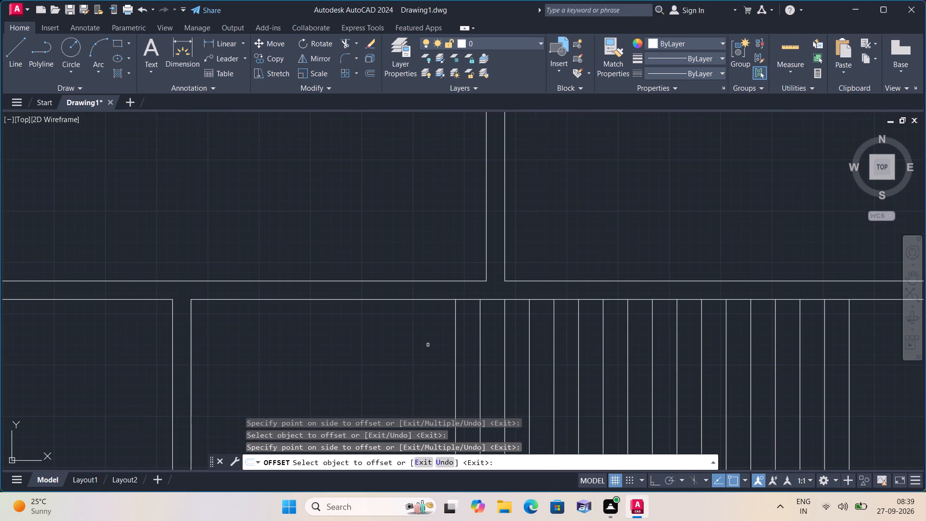
{"action": "scroll", "coordinate": [428, 345], "scroll_direction": "up", "scroll_amount": 1}
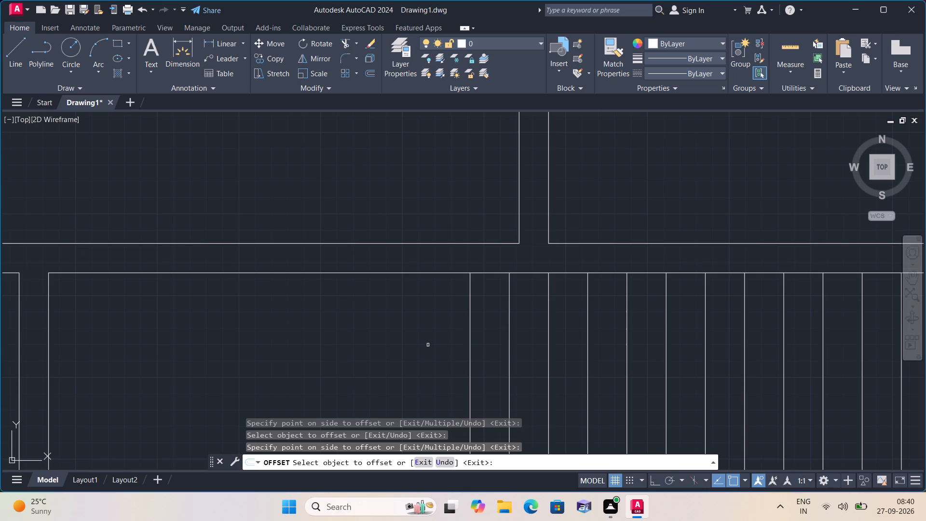
{"action": "scroll", "coordinate": [428, 345], "scroll_direction": "down", "scroll_amount": 1}
{"action": "middle_click_drag", "start_coordinate": [565, 329], "coordinate": [525, 281]}
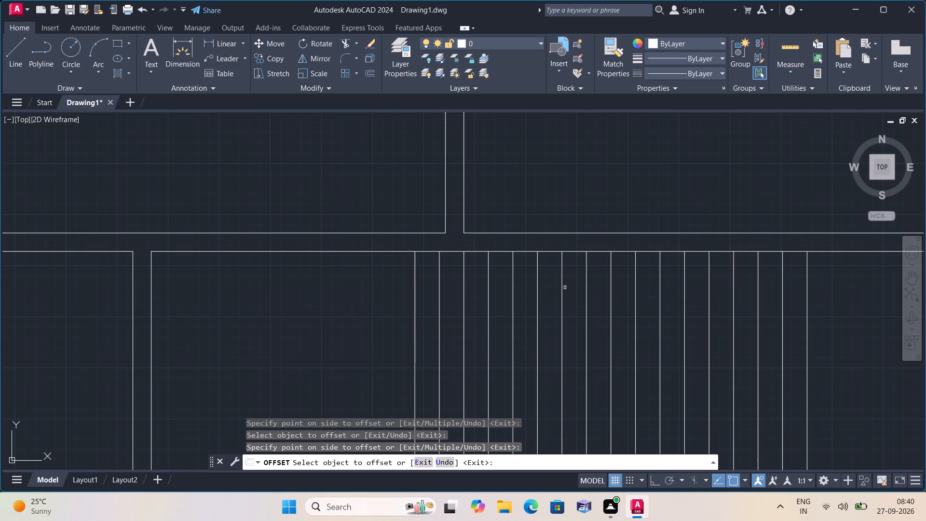
Trim the stubs of the right inner wall line and all the 6"-spaced lines that cross the bottom outer wall's thickness.
{"action": "key", "text": "space"}
{"action": "type", "text": "trim"}
{"action": "key", "text": "space"}
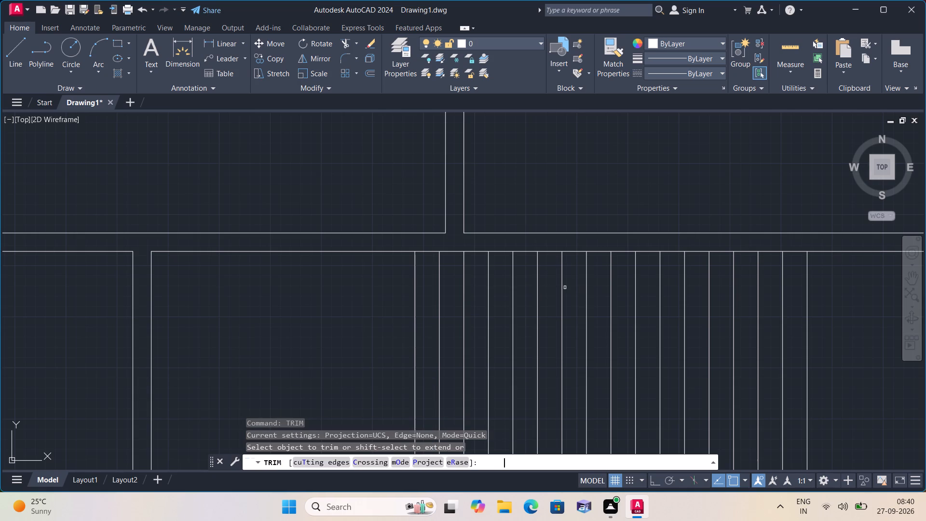
{"action": "scroll", "coordinate": [641, 304], "scroll_direction": "down", "scroll_amount": 2}
{"action": "middle_click_drag", "start_coordinate": [722, 325], "coordinate": [664, 249]}
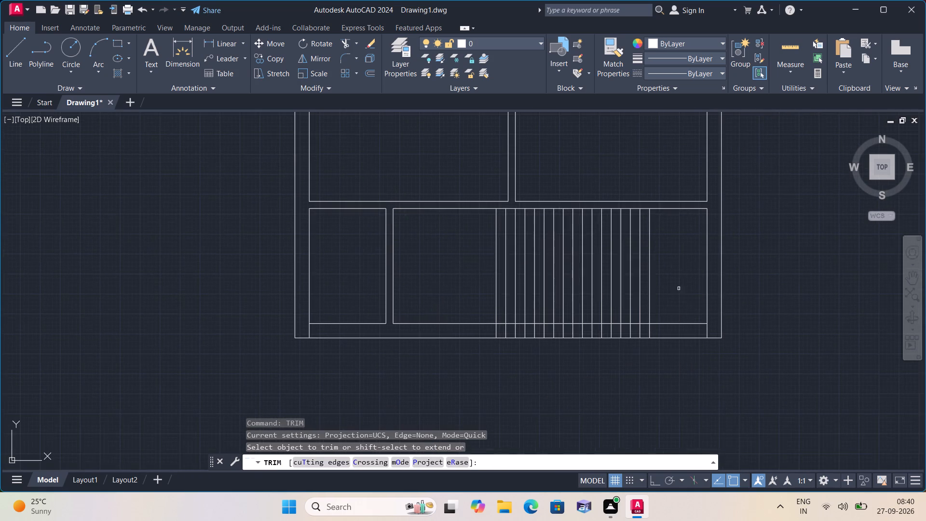
{"action": "scroll", "coordinate": [699, 326], "scroll_direction": "up", "scroll_amount": 1}
{"action": "left_click", "coordinate": [708, 336]}
{"action": "left_click", "coordinate": [654, 337]}
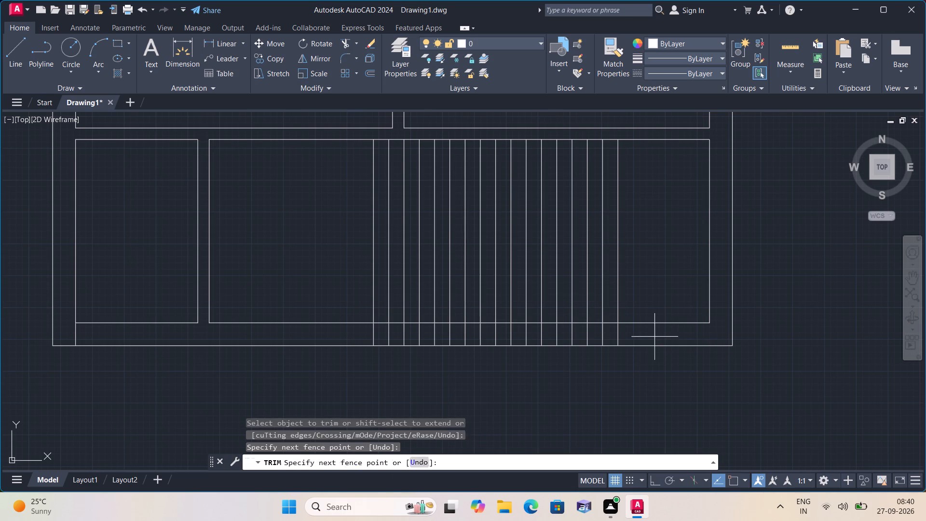
{"action": "left_click", "coordinate": [369, 338]}
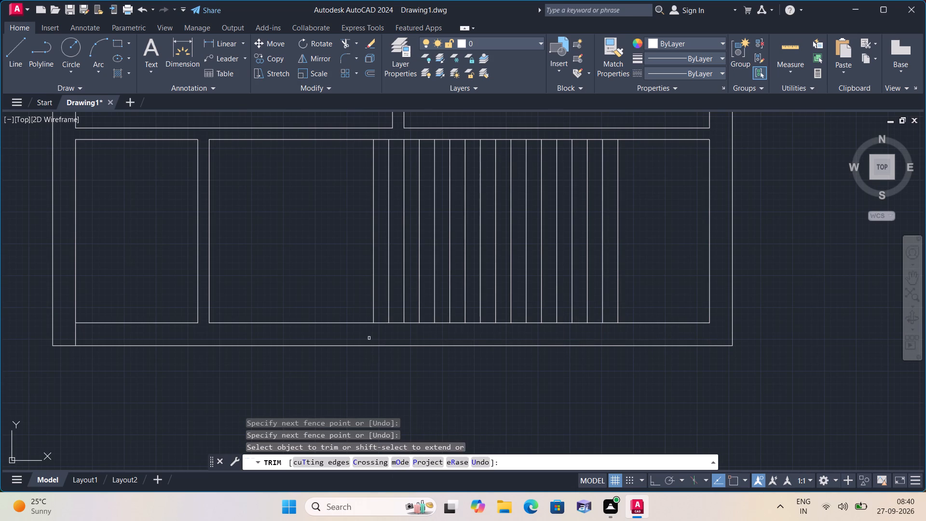
{"action": "key", "text": "space"}
With Ortho on, draw a horizontal line through the midpoints of the 6"-spaced lines, from the leftmost to the rightmost.
{"action": "type", "text": "l"}
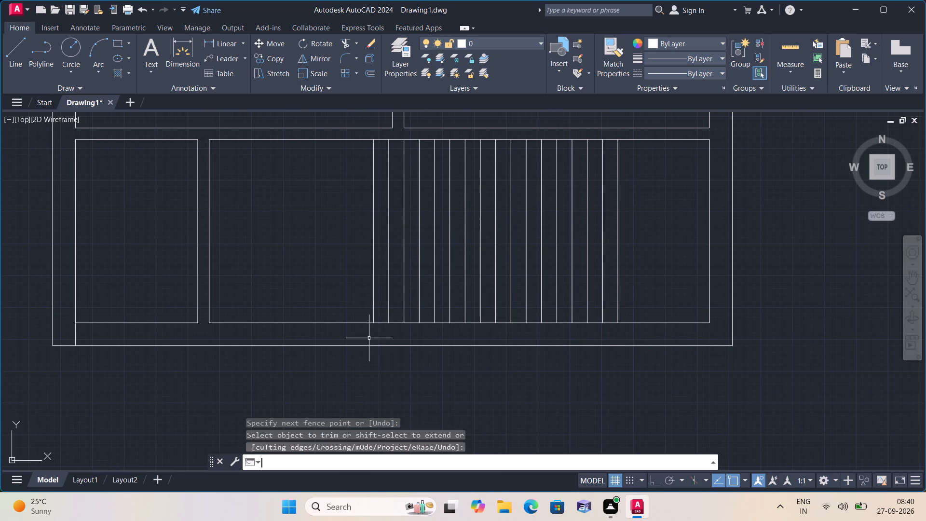
{"action": "key", "text": "space"}
{"action": "key", "text": "F8"}
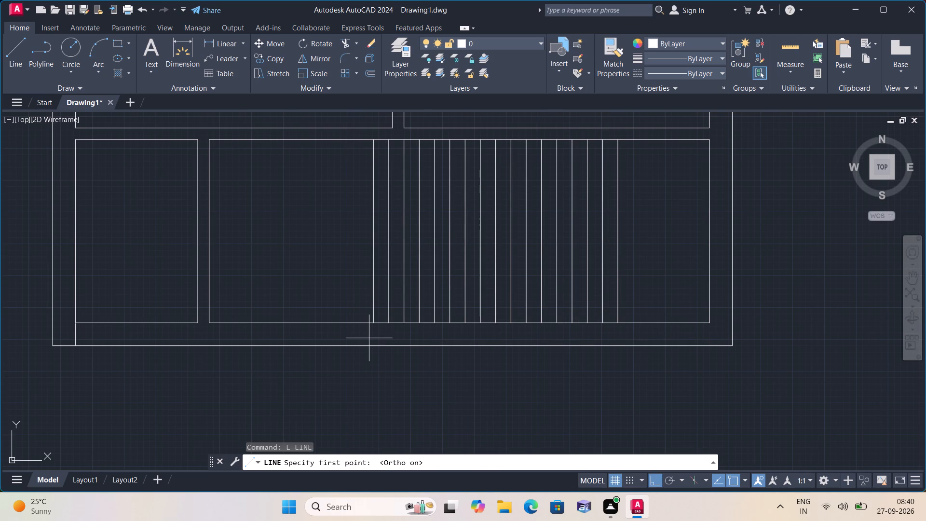
{"action": "key", "text": "space"}
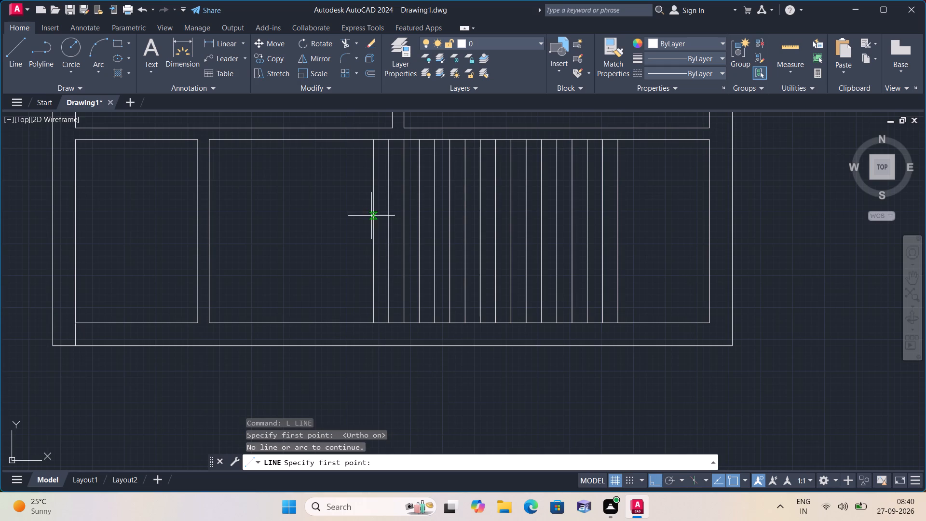
{"action": "left_click", "coordinate": [374, 228]}
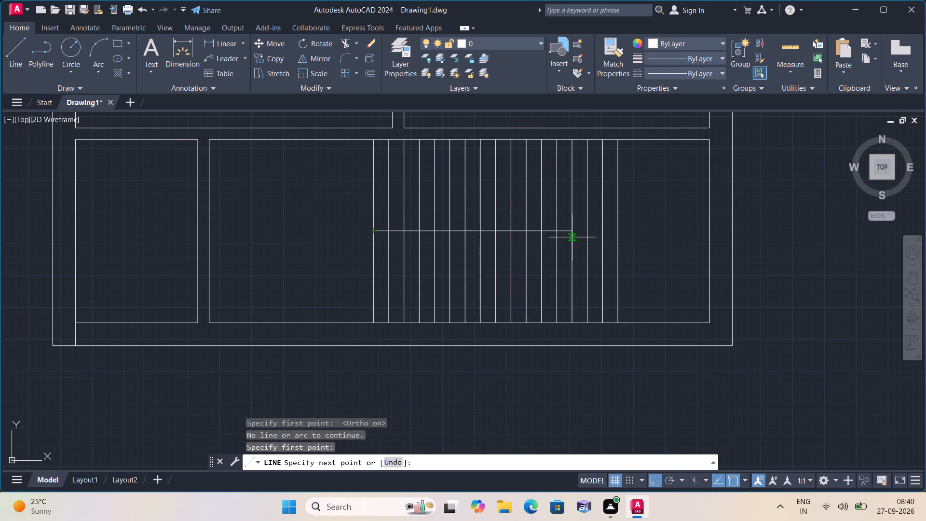
{"action": "left_click", "coordinate": [618, 233]}
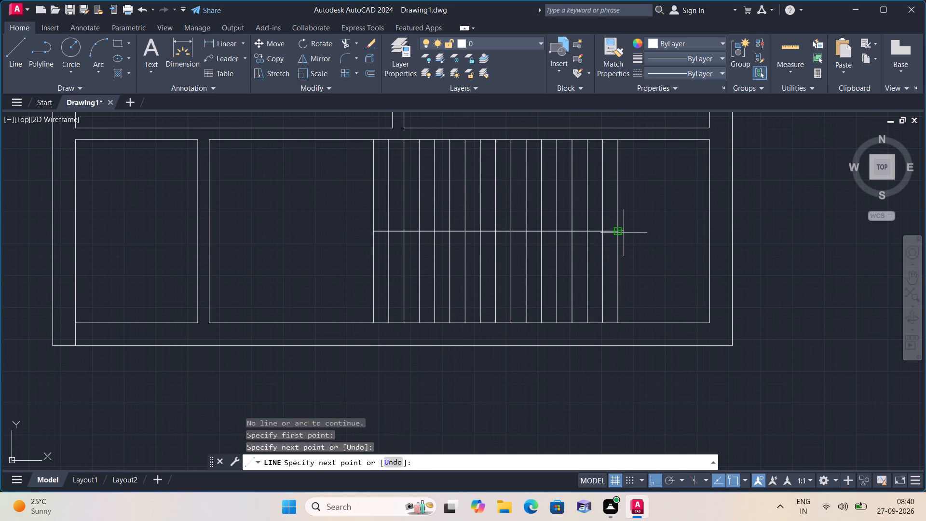
{"action": "key", "text": "space"}
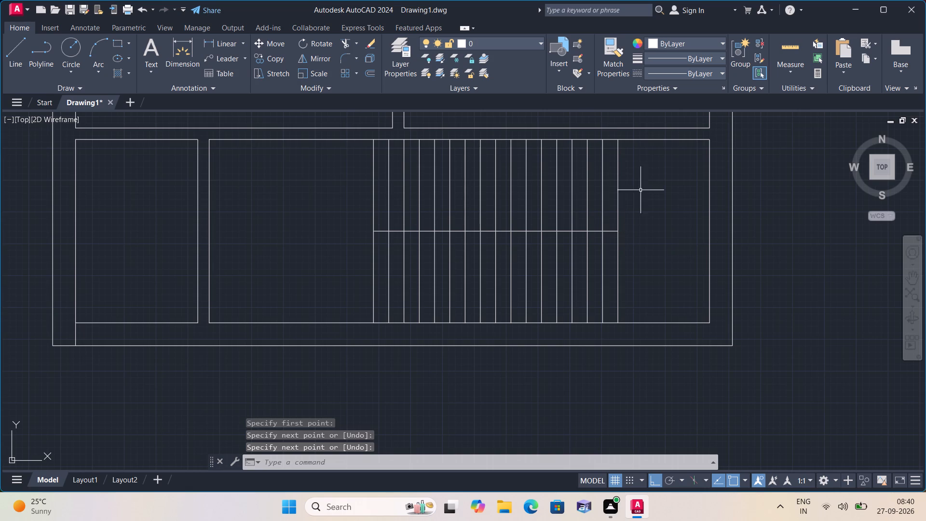
Draw the stair direction path: about 7'-11" right from the third tread line in the lower flight, up, and back to the leftmost line.
{"action": "scroll", "coordinate": [690, 228], "scroll_direction": "up", "scroll_amount": 1}
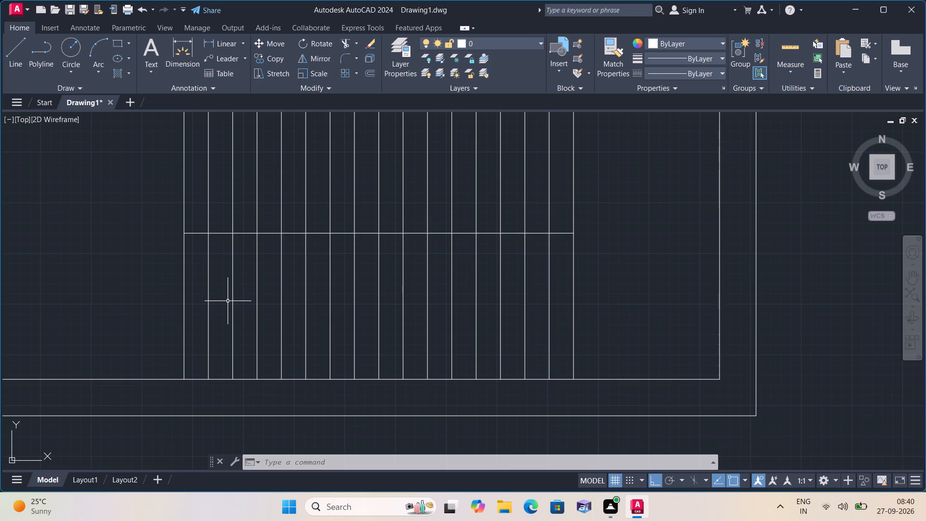
{"action": "key", "text": "space"}
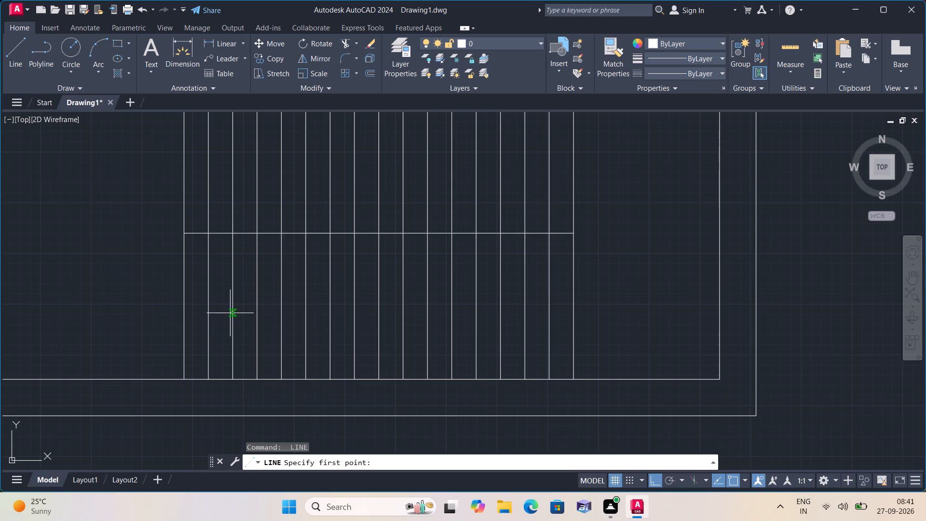
{"action": "left_click", "coordinate": [233, 314]}
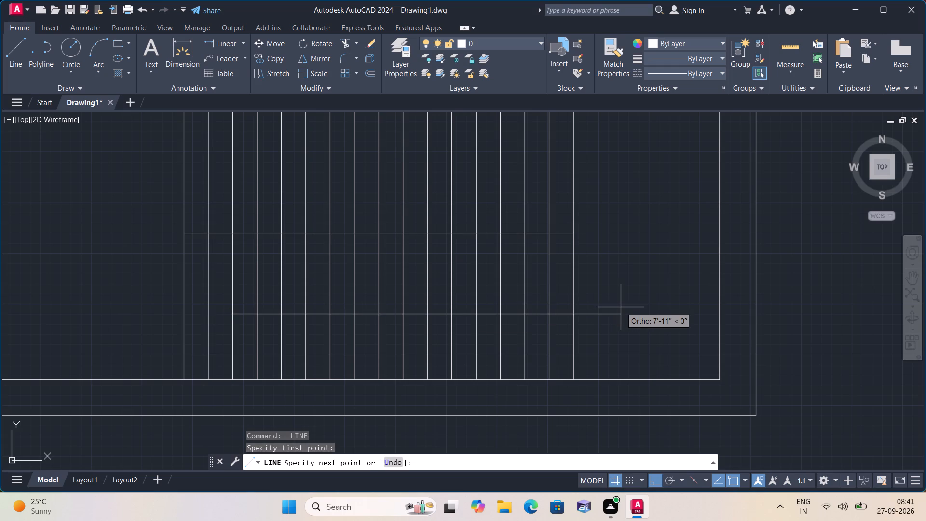
{"action": "left_click", "coordinate": [621, 307]}
{"action": "left_click", "coordinate": [606, 157]}
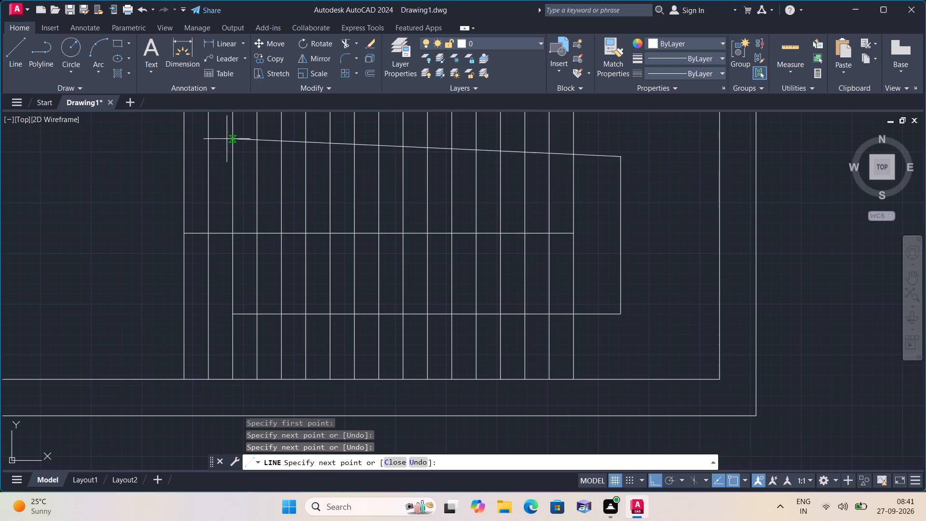
{"action": "left_click", "coordinate": [182, 160]}
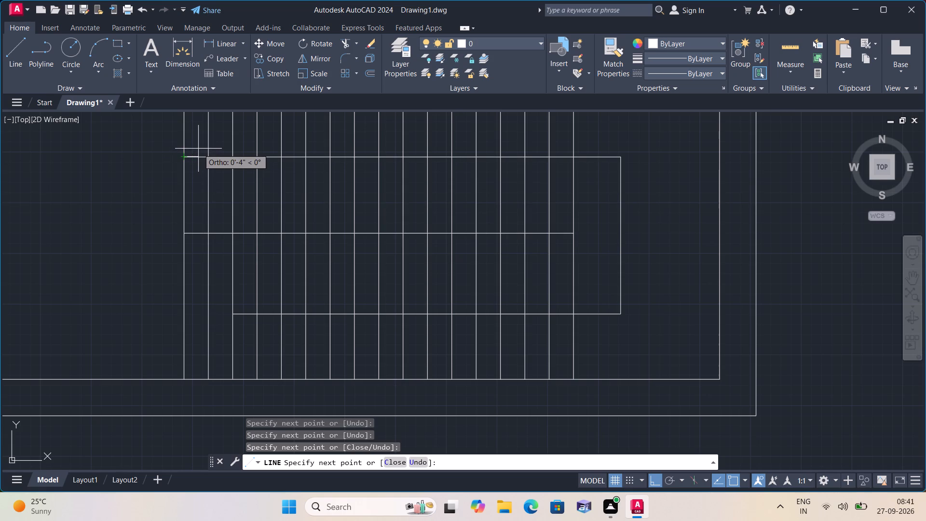
With Ortho off, add two short diagonal strokes forming an arrowhead at the path's upper-flight end on the leftmost line.
{"action": "key", "text": "F8"}
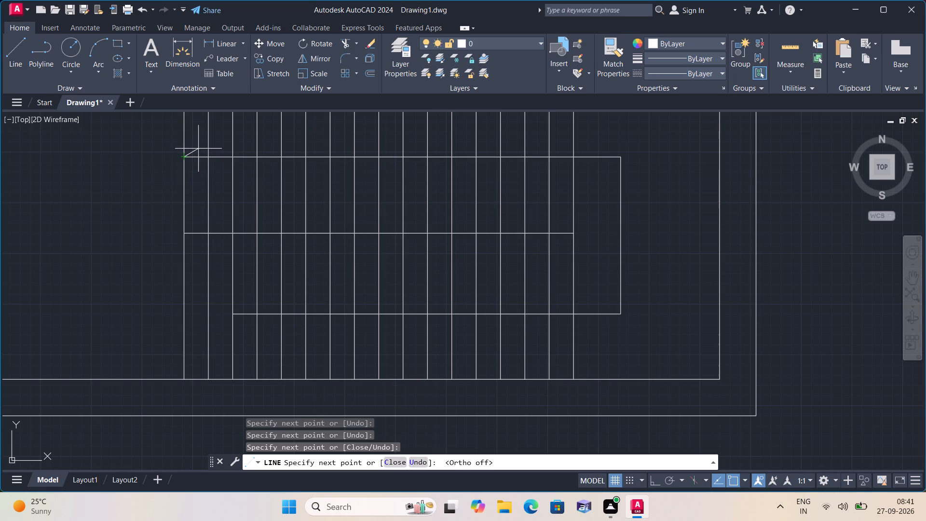
{"action": "left_click", "coordinate": [198, 149]}
{"action": "key", "text": "space"}
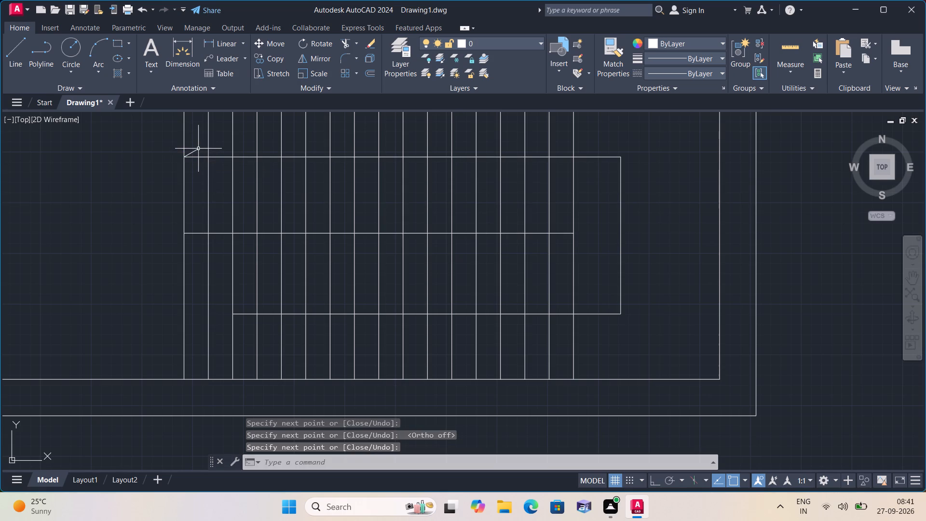
{"action": "key", "text": "space"}
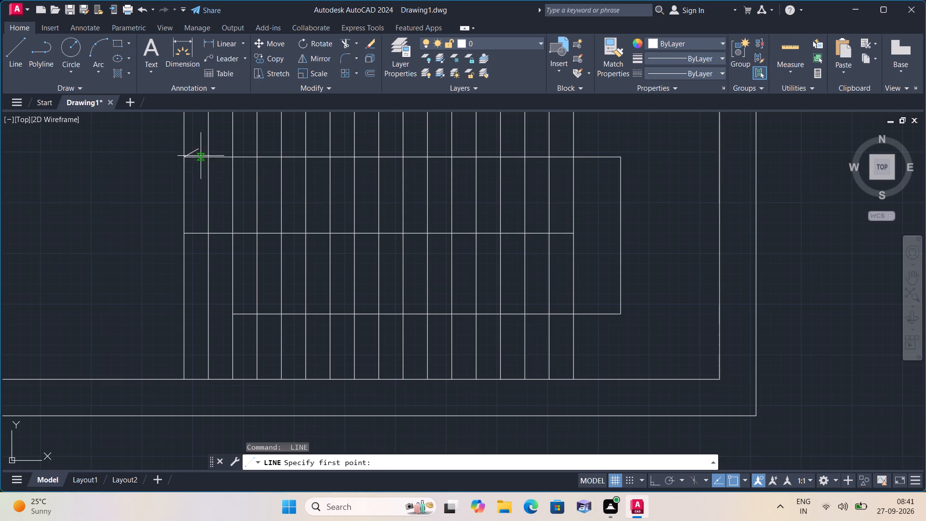
{"action": "scroll", "coordinate": [192, 144], "scroll_direction": "up", "scroll_amount": 2}
{"action": "scroll", "coordinate": [186, 185], "scroll_direction": "up", "scroll_amount": 2}
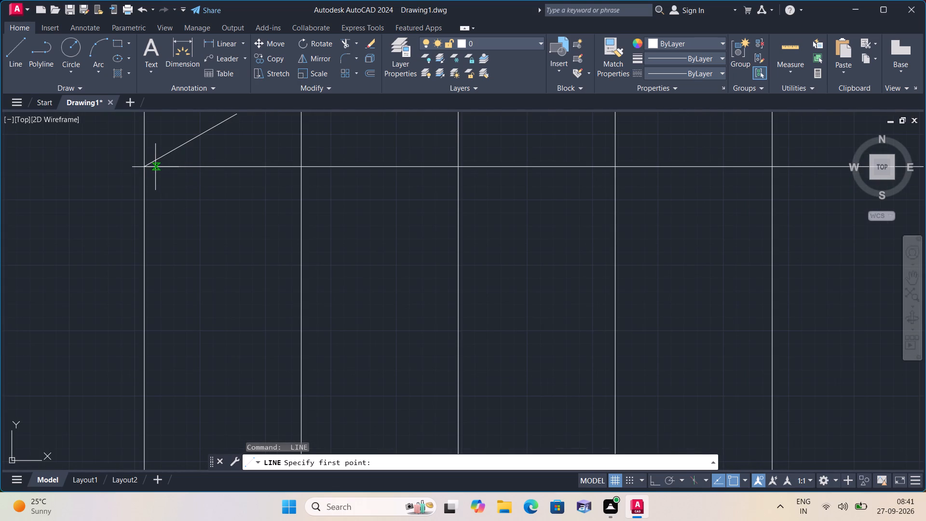
{"action": "left_click", "coordinate": [146, 169]}
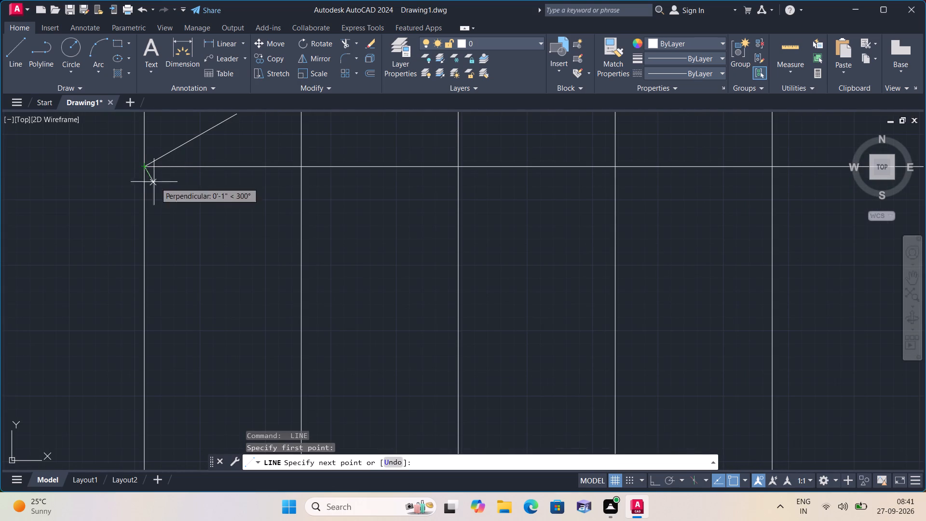
{"action": "left_click", "coordinate": [221, 232]}
{"action": "key", "text": "space"}
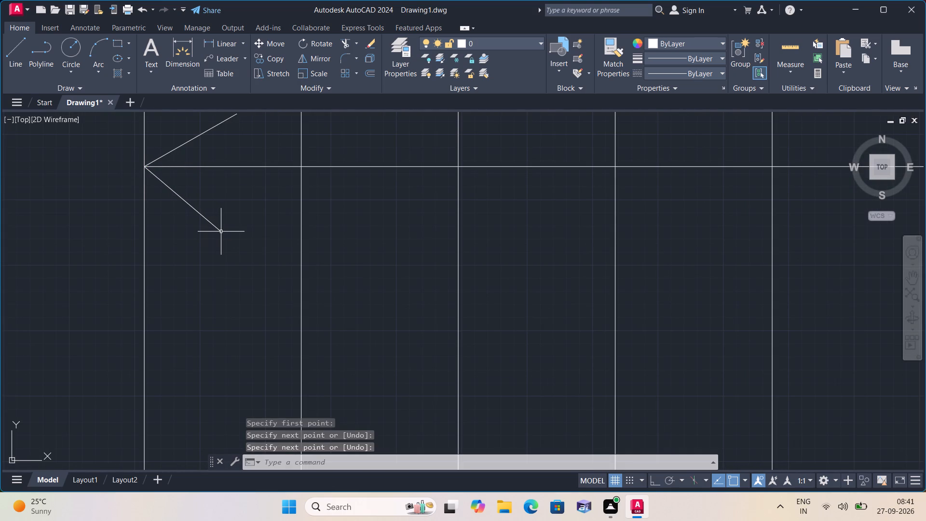
Trim away the lower half of the leftmost stair line, below the horizontal middle line.
{"action": "scroll", "coordinate": [221, 232], "scroll_direction": "up", "scroll_amount": 1}
{"action": "scroll", "coordinate": [311, 255], "scroll_direction": "down", "scroll_amount": 1}
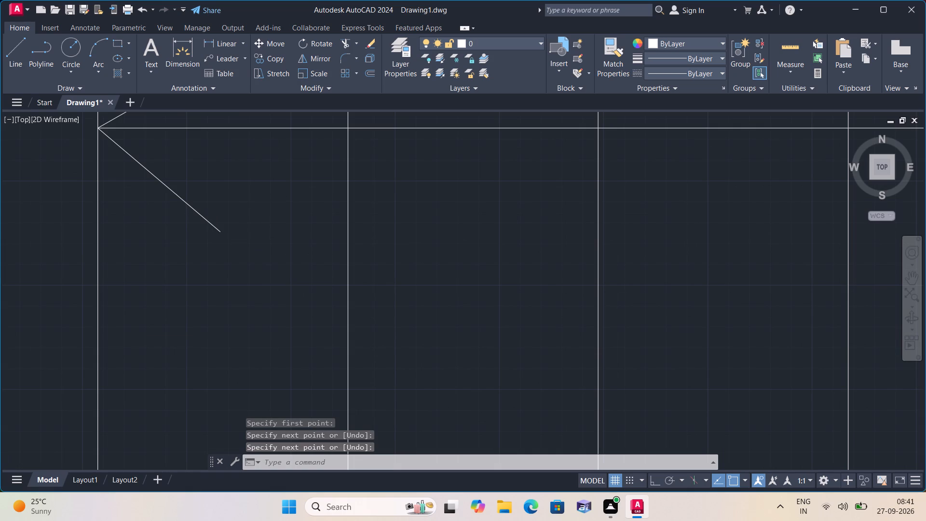
{"action": "scroll", "coordinate": [316, 255], "scroll_direction": "down", "scroll_amount": 3}
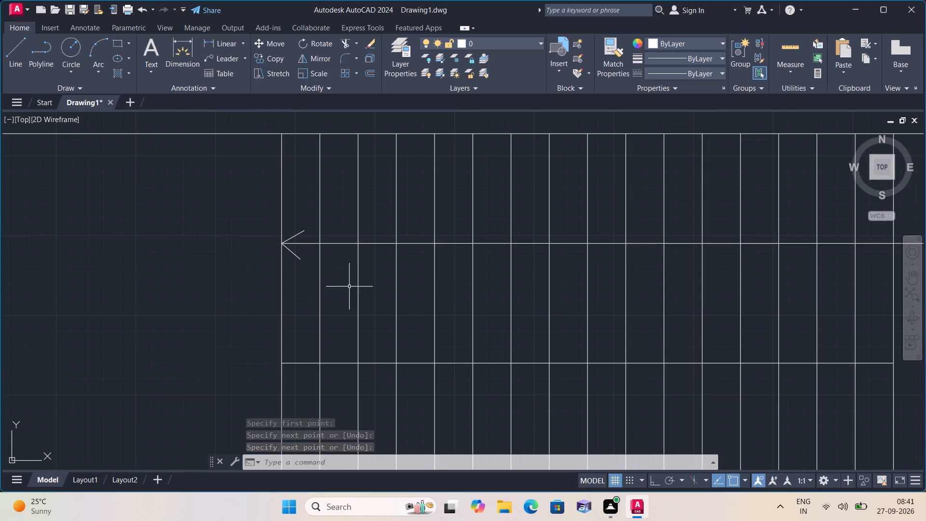
{"action": "middle_click_drag", "start_coordinate": [353, 281], "coordinate": [336, 166]}
{"action": "scroll", "coordinate": [342, 264], "scroll_direction": "down", "scroll_amount": 1}
{"action": "middle_click_drag", "start_coordinate": [359, 301], "coordinate": [372, 236]}
{"action": "scroll", "coordinate": [371, 237], "scroll_direction": "down", "scroll_amount": 1}
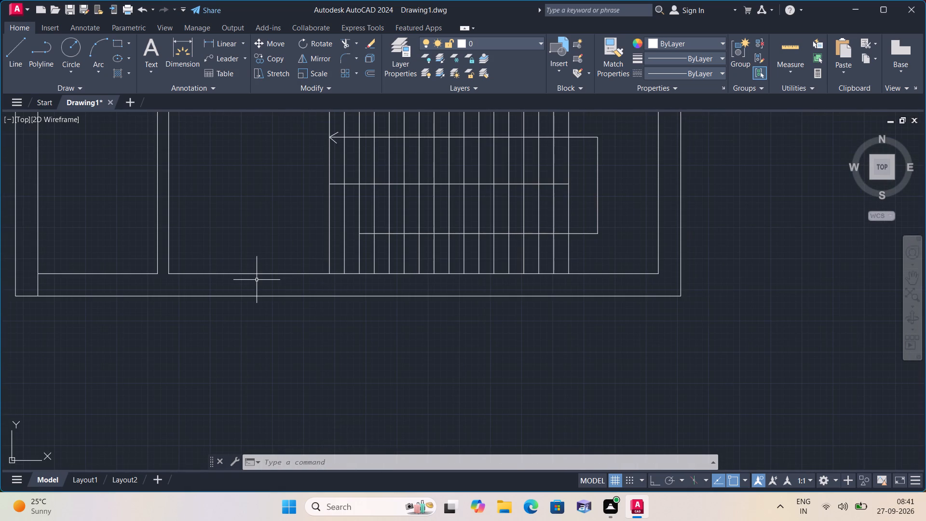
{"action": "type", "text": "trim"}
{"action": "key", "text": "space"}
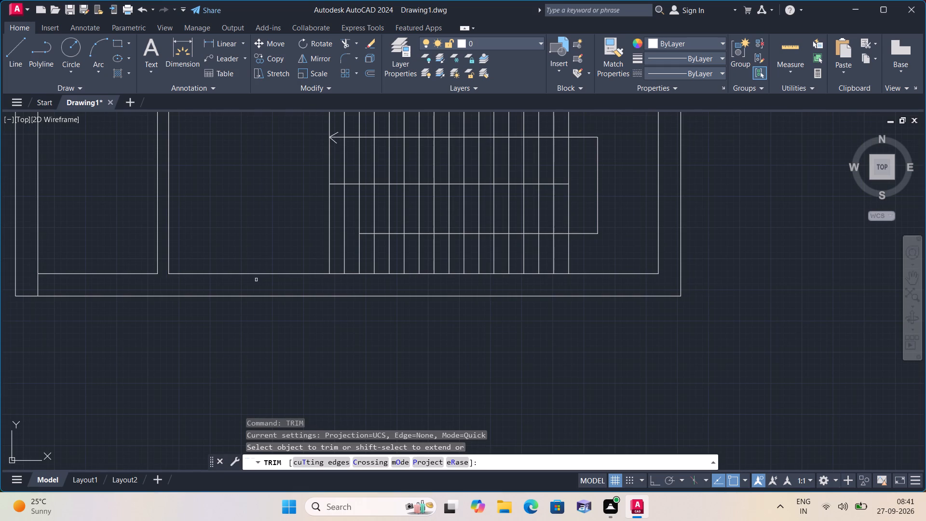
{"action": "left_click", "coordinate": [329, 235]}
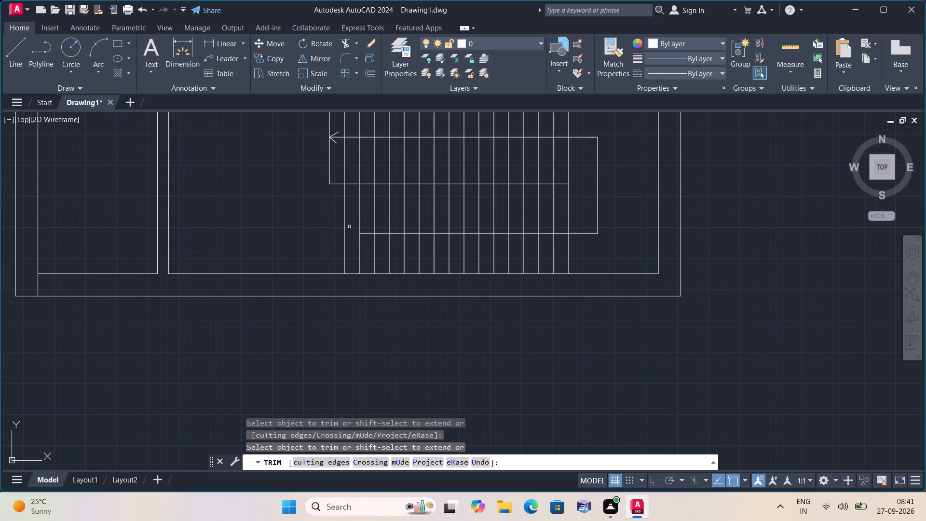
{"action": "scroll", "coordinate": [349, 227], "scroll_direction": "down", "scroll_amount": 2}
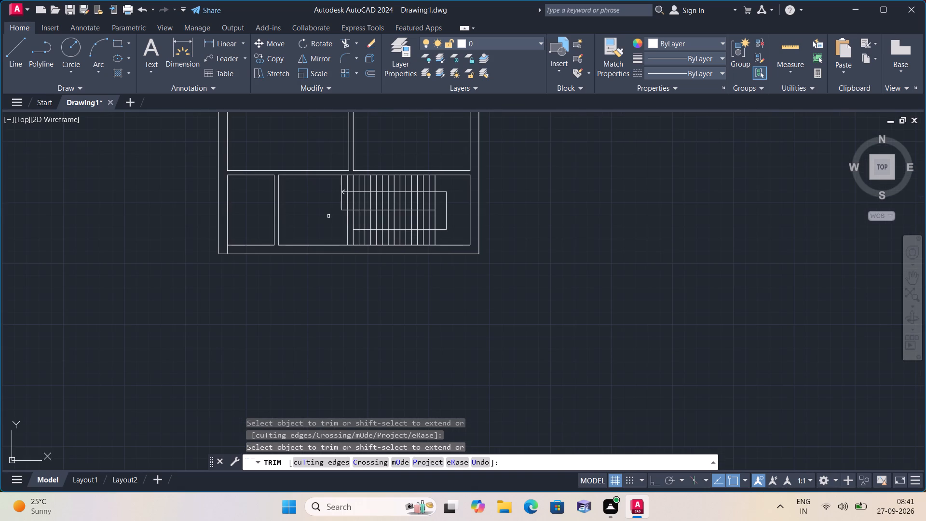
{"action": "key", "text": "Escape"}
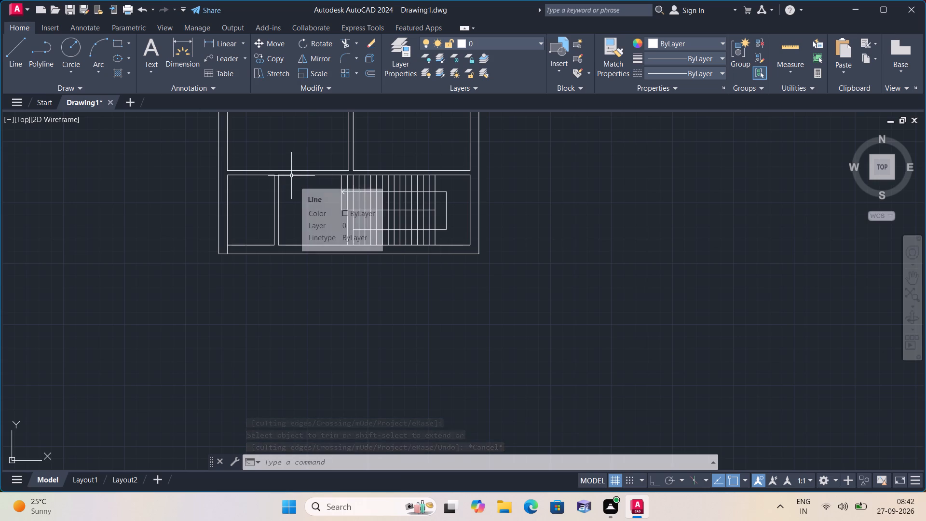
Open the recent drawing beds_plan.dwg and look over its bed blocks.
{"action": "scroll", "coordinate": [291, 176], "scroll_direction": "down", "scroll_amount": 1}
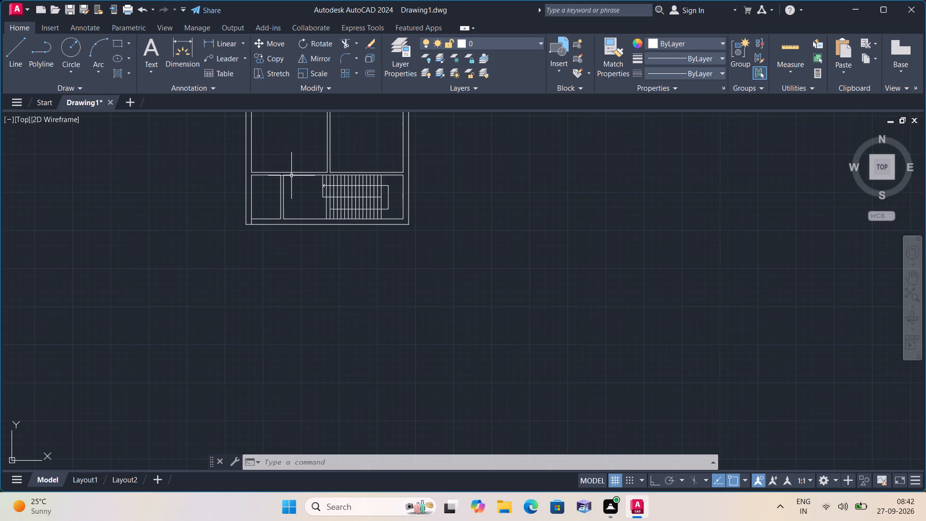
{"action": "left_click", "coordinate": [19, 8]}
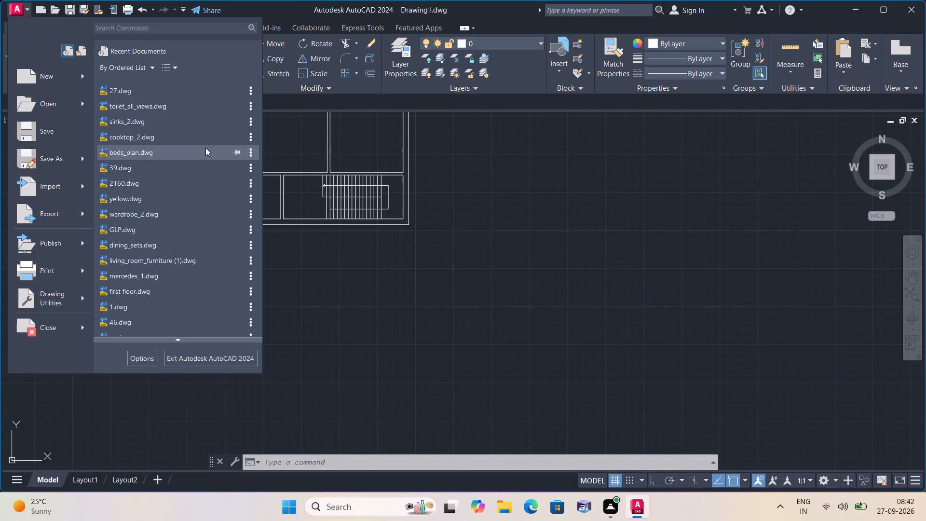
{"action": "left_click", "coordinate": [156, 153]}
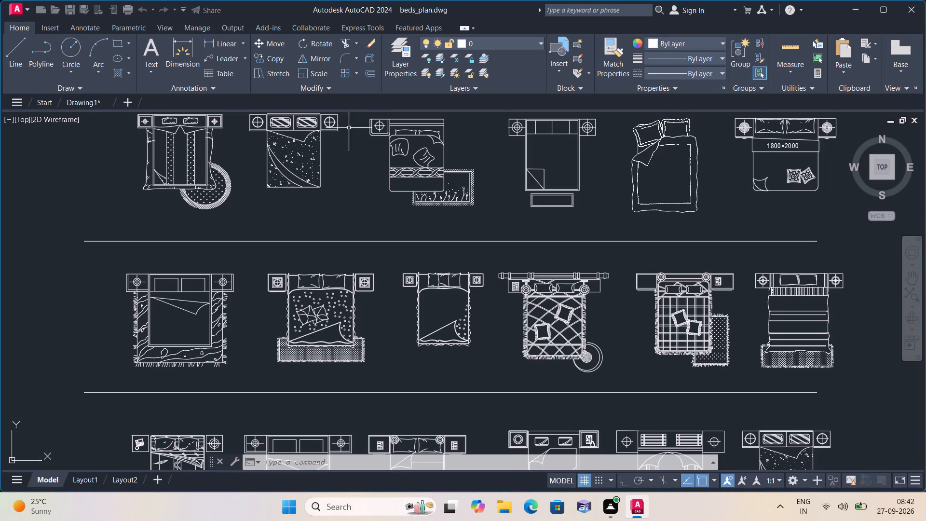
{"action": "middle_click_drag", "start_coordinate": [356, 184], "coordinate": [415, 279]}
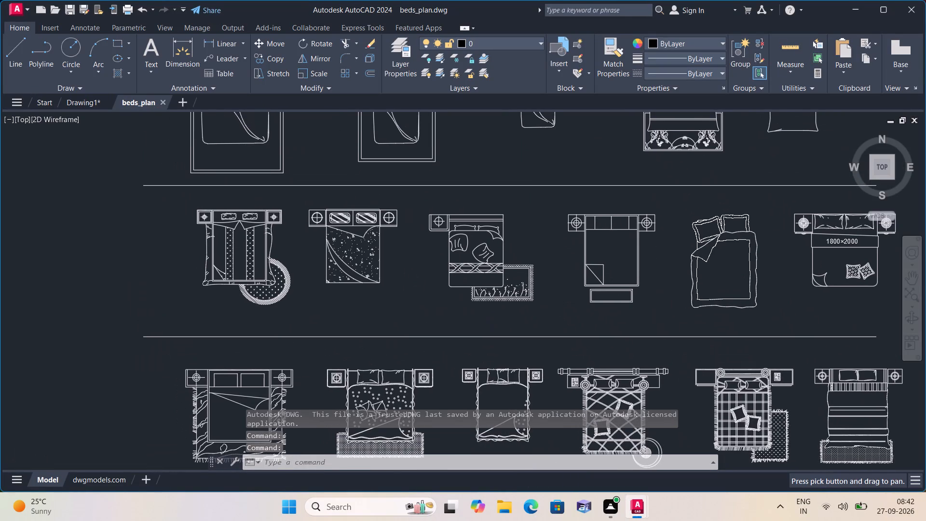
{"action": "scroll", "coordinate": [415, 279], "scroll_direction": "down", "scroll_amount": 1}
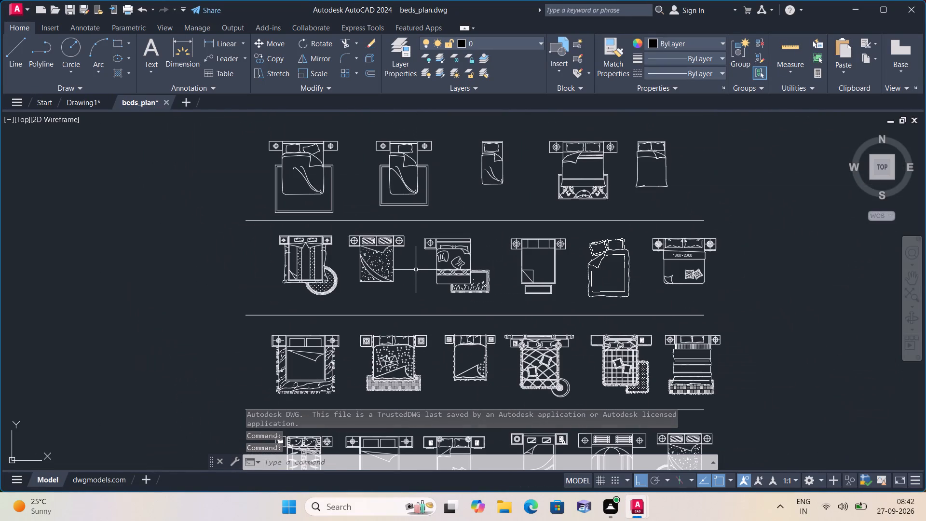
{"action": "scroll", "coordinate": [416, 270], "scroll_direction": "down", "scroll_amount": 1}
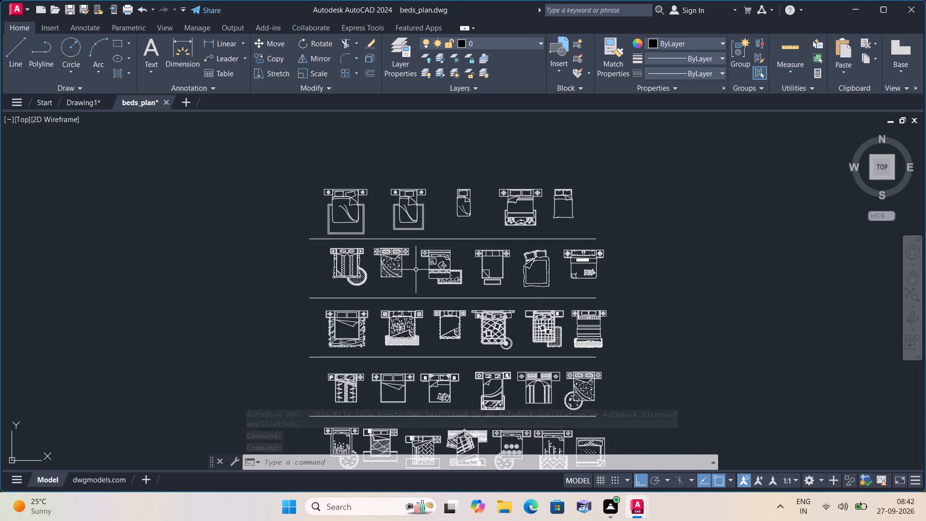
{"action": "scroll", "coordinate": [416, 270], "scroll_direction": "up", "scroll_amount": 1}
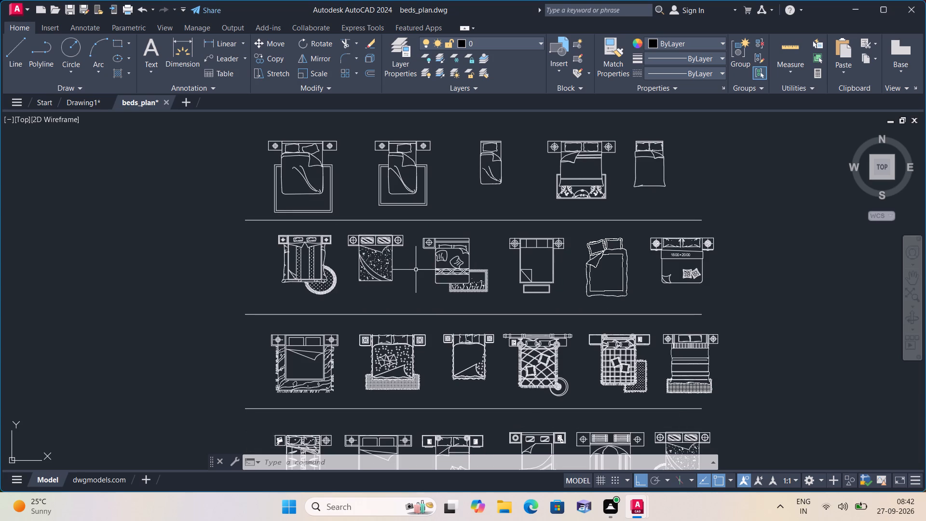
Copy the first double bed in the top row, including its side tables and rug, to the clipboard.
{"action": "scroll", "coordinate": [416, 270], "scroll_direction": "up", "scroll_amount": 2}
{"action": "scroll", "coordinate": [374, 243], "scroll_direction": "down", "scroll_amount": 2}
{"action": "middle_click_drag", "start_coordinate": [317, 192], "coordinate": [383, 207]}
{"action": "scroll", "coordinate": [383, 207], "scroll_direction": "up", "scroll_amount": 2}
{"action": "scroll", "coordinate": [383, 207], "scroll_direction": "down", "scroll_amount": 1}
{"action": "middle_click_drag", "start_coordinate": [383, 207], "coordinate": [418, 260]}
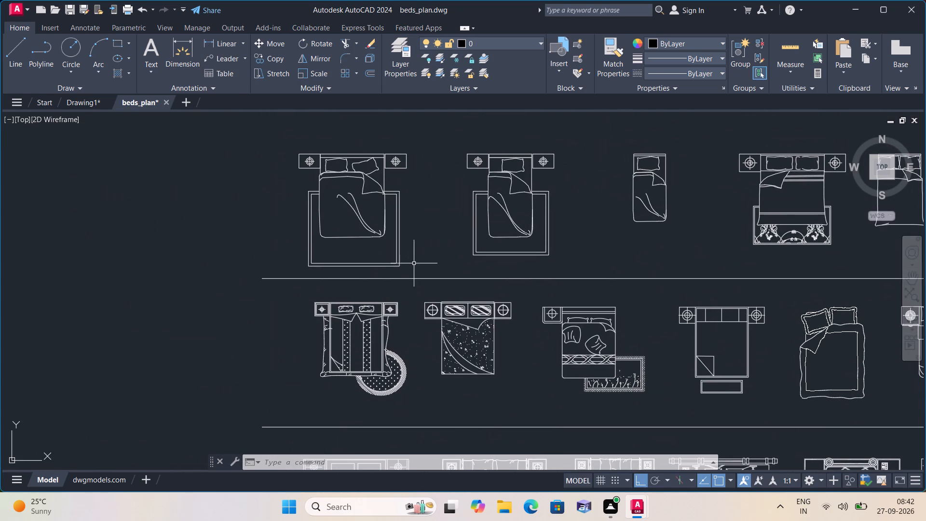
{"action": "left_click", "coordinate": [419, 272]}
{"action": "left_click", "coordinate": [269, 137]}
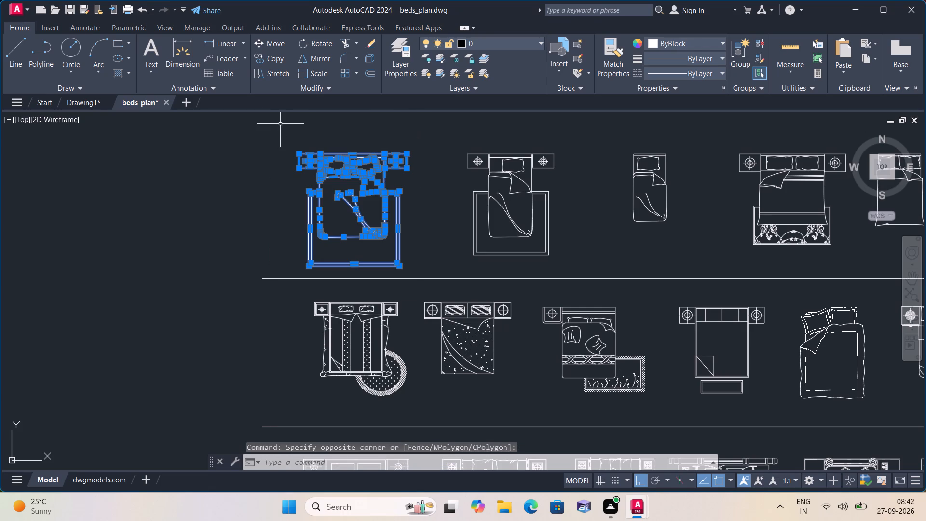
{"action": "key", "text": "ctrl+c"}
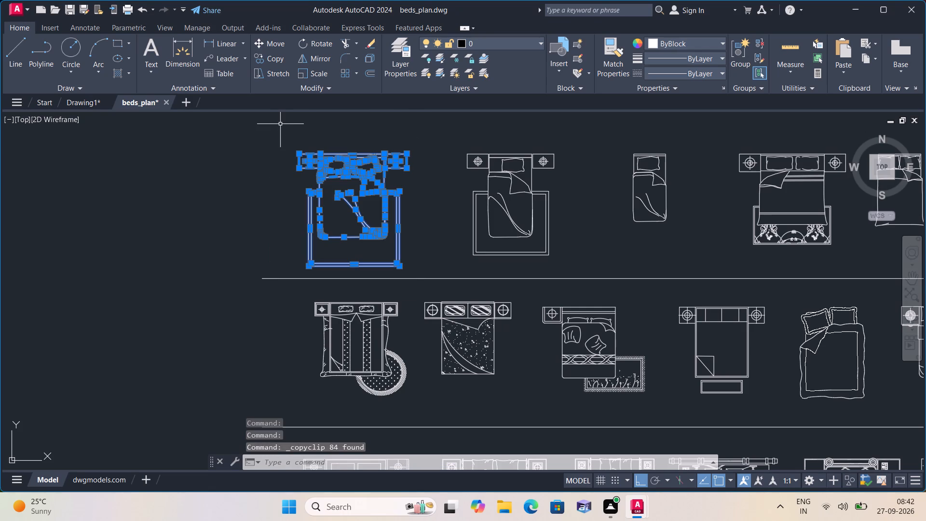
Switch to Drawing1 and paste the copied bed into empty space above and beside the floor plan.
{"action": "left_click", "coordinate": [79, 101]}
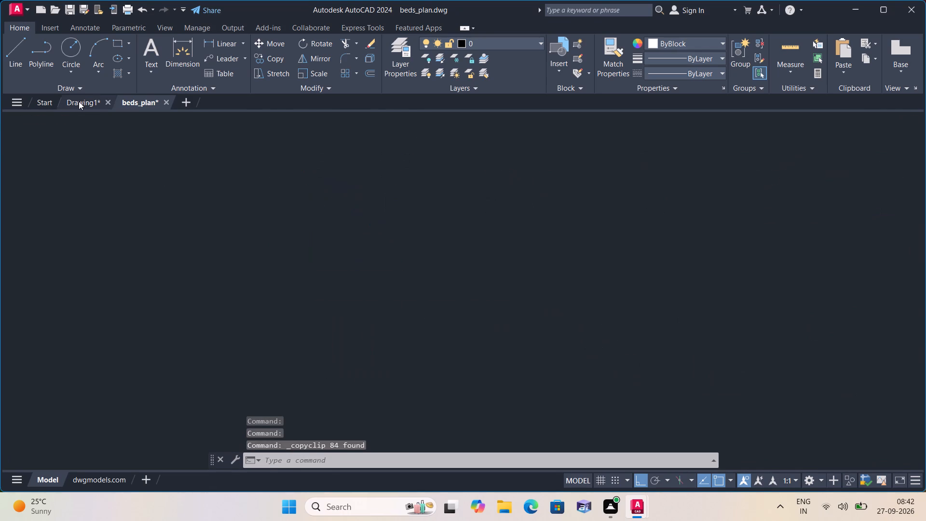
{"action": "middle_click", "coordinate": [741, 214]}
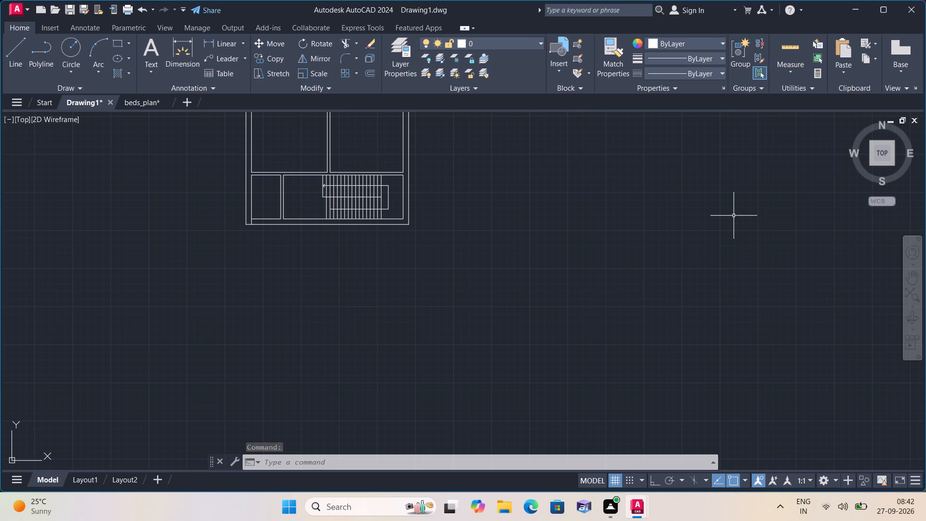
{"action": "key", "text": "ctrl+v"}
{"action": "scroll", "coordinate": [720, 248], "scroll_direction": "down", "scroll_amount": 3}
{"action": "middle_click_drag", "start_coordinate": [714, 250], "coordinate": [708, 267]}
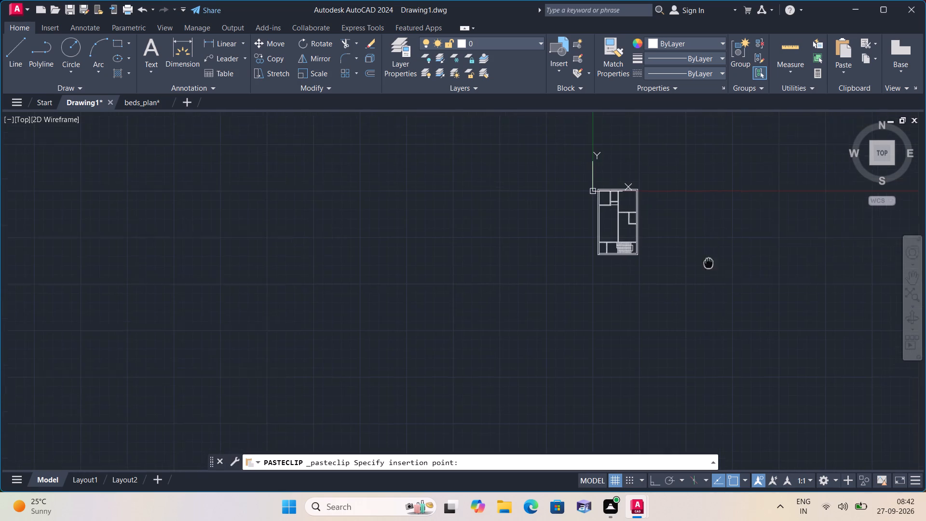
{"action": "middle_click_drag", "start_coordinate": [708, 267], "coordinate": [430, 467]}
{"action": "scroll", "coordinate": [572, 399], "scroll_direction": "up", "scroll_amount": 1}
{"action": "left_click", "coordinate": [446, 428]}
Scale the whole pasted bed down freehand from a point on it until it is slightly narrower than the floor plan.
{"action": "scroll", "coordinate": [453, 420], "scroll_direction": "down", "scroll_amount": 3}
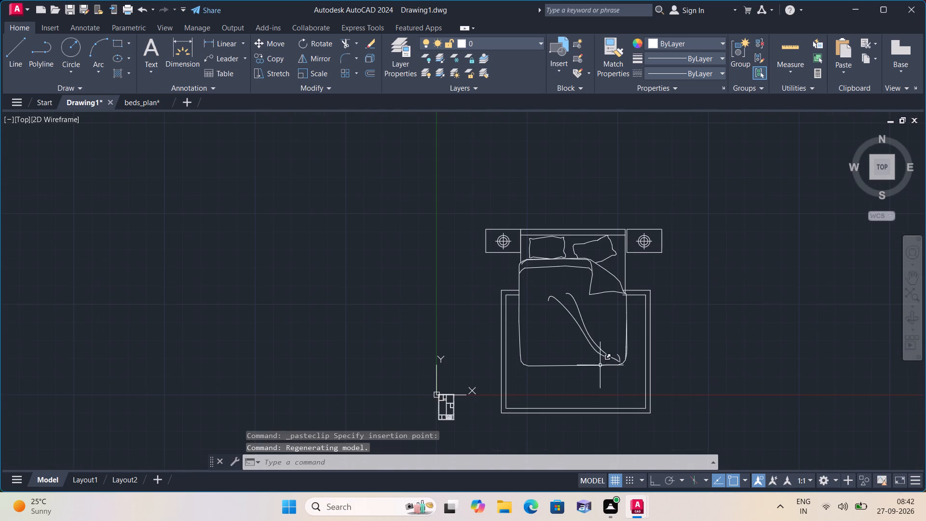
{"action": "middle_click_drag", "start_coordinate": [586, 379], "coordinate": [560, 372]}
{"action": "left_click_drag", "start_coordinate": [650, 428], "coordinate": [637, 405]}
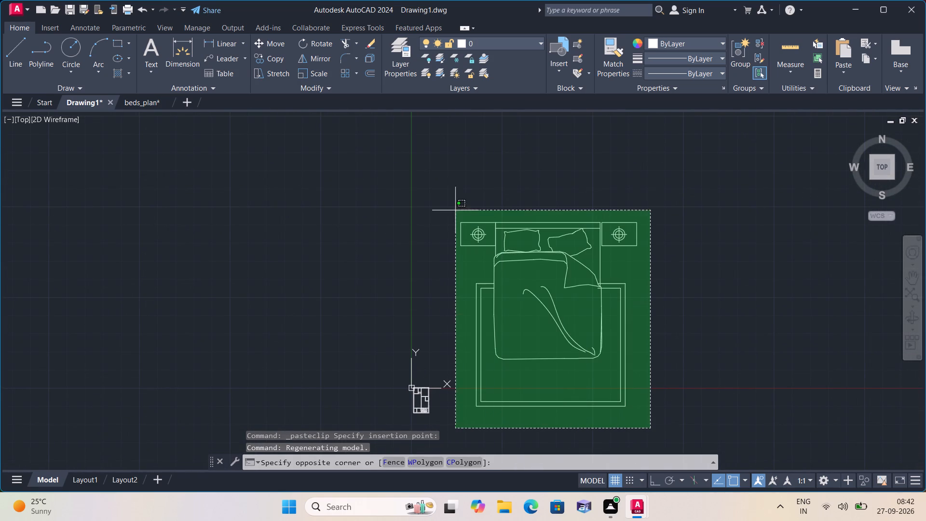
{"action": "left_click", "coordinate": [446, 201]}
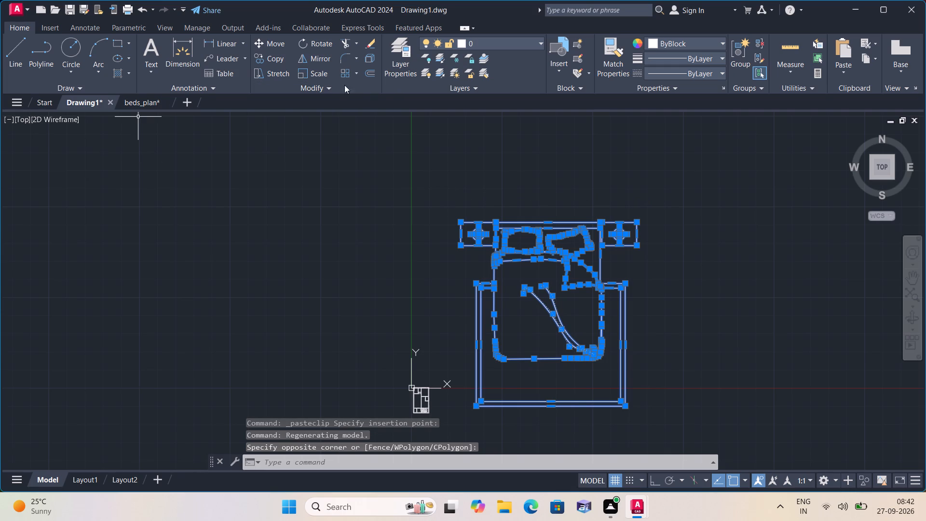
{"action": "left_click", "coordinate": [322, 73]}
{"action": "left_click", "coordinate": [510, 318]}
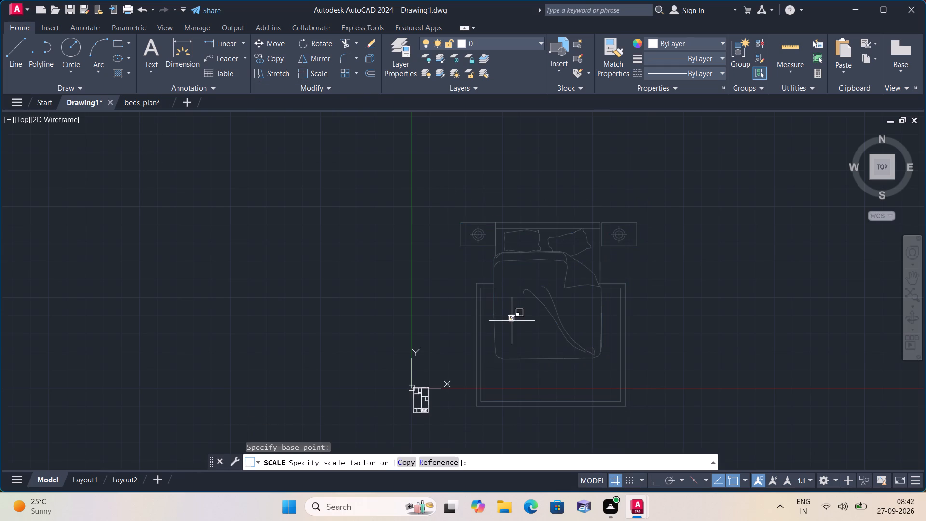
{"action": "left_click", "coordinate": [515, 322]}
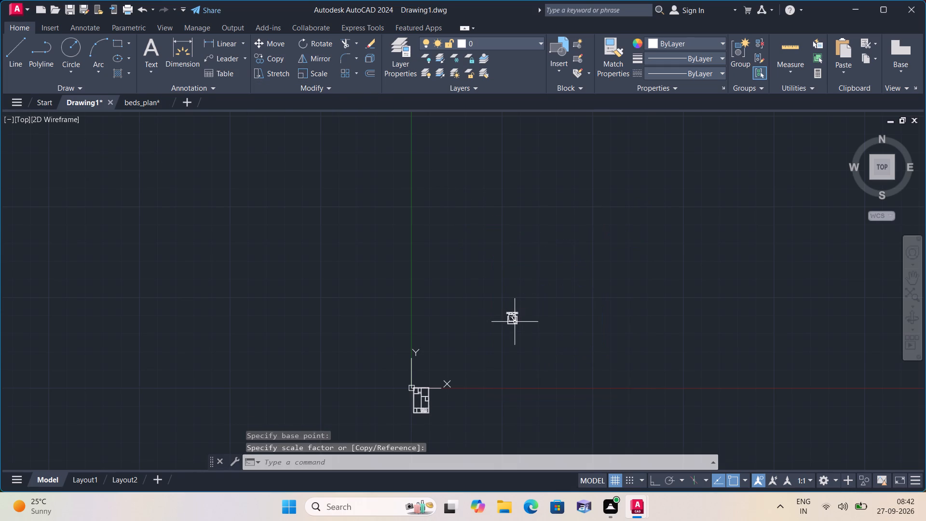
Copy the scaled bed once, placing the duplicate to its left and slightly higher.
{"action": "left_click", "coordinate": [526, 338]}
{"action": "left_click", "coordinate": [480, 285]}
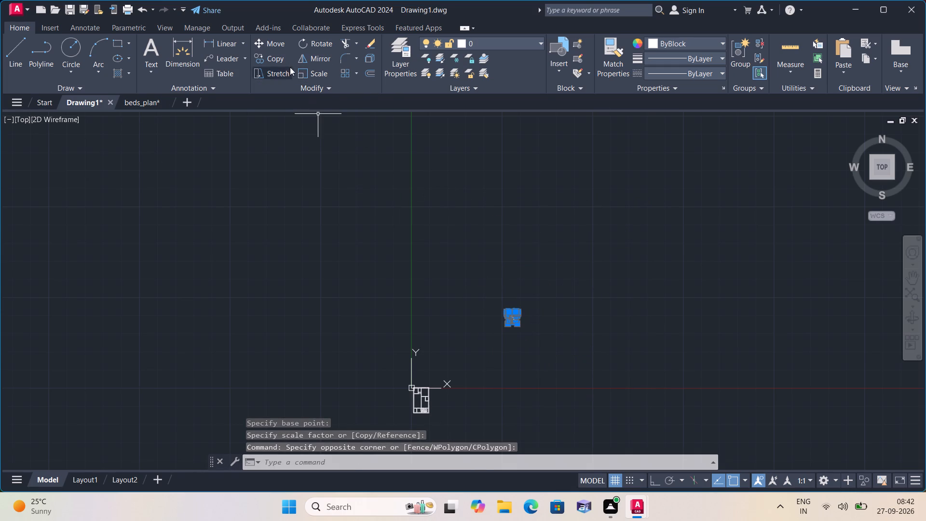
{"action": "left_click", "coordinate": [272, 57]}
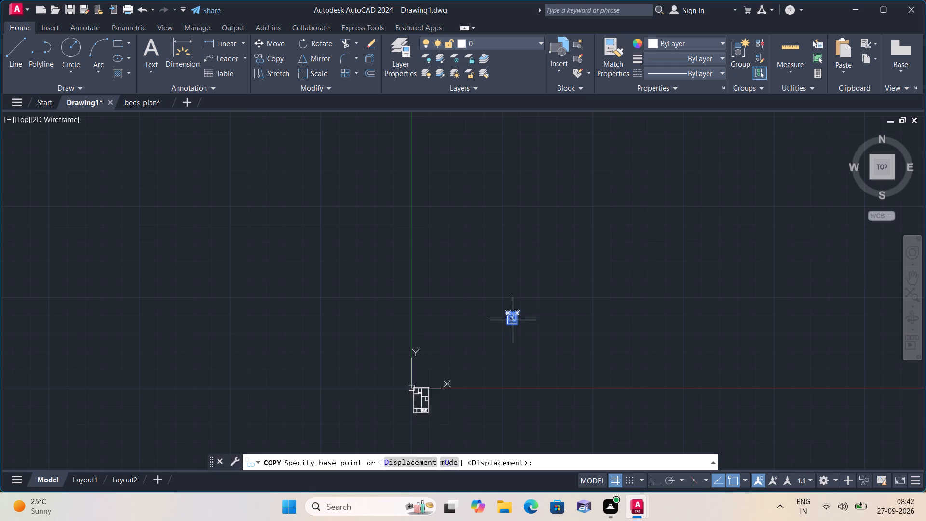
{"action": "left_click", "coordinate": [514, 317]}
{"action": "left_click", "coordinate": [465, 307]}
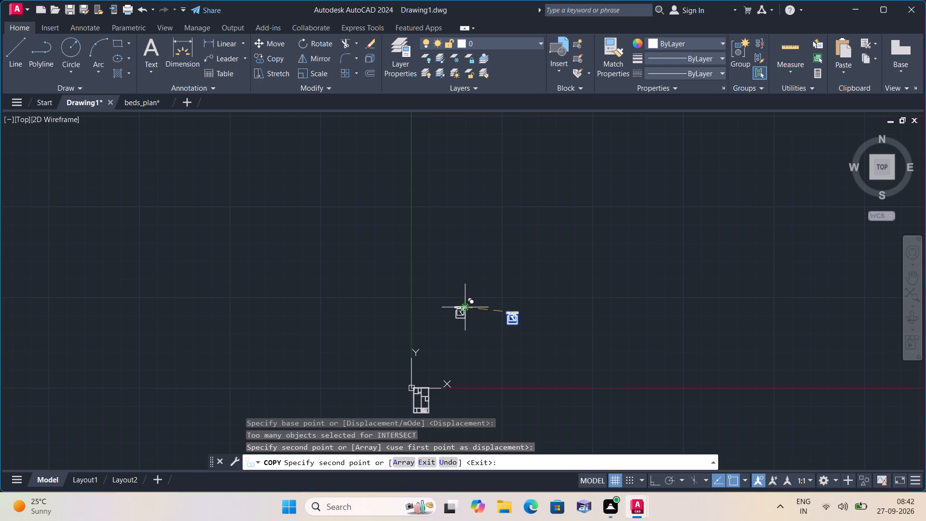
{"action": "key", "text": "Escape"}
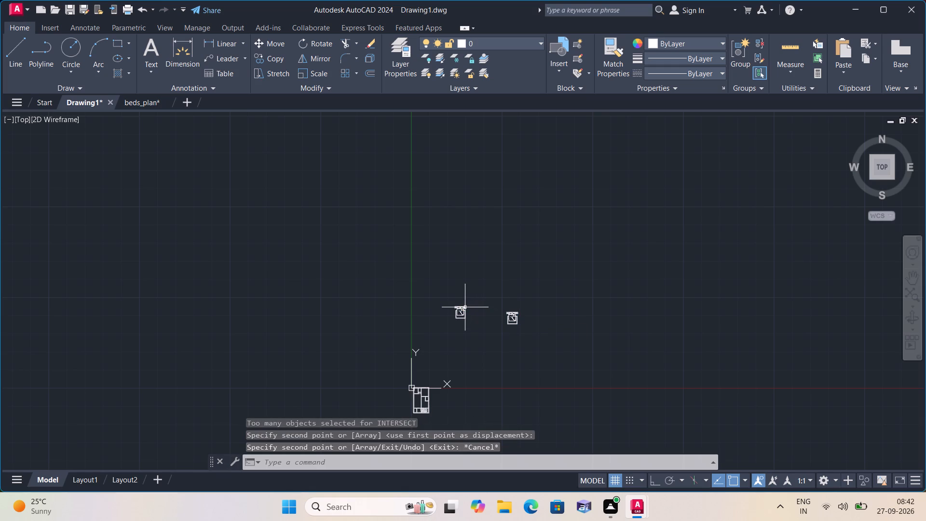
With Ortho on, rotate the right-hand bed 90 degrees clockwise so its headboard faces right.
{"action": "scroll", "coordinate": [465, 307], "scroll_direction": "up", "scroll_amount": 2}
{"action": "middle_click_drag", "start_coordinate": [580, 378], "coordinate": [539, 354]}
{"action": "left_click_drag", "start_coordinate": [608, 369], "coordinate": [596, 365]}
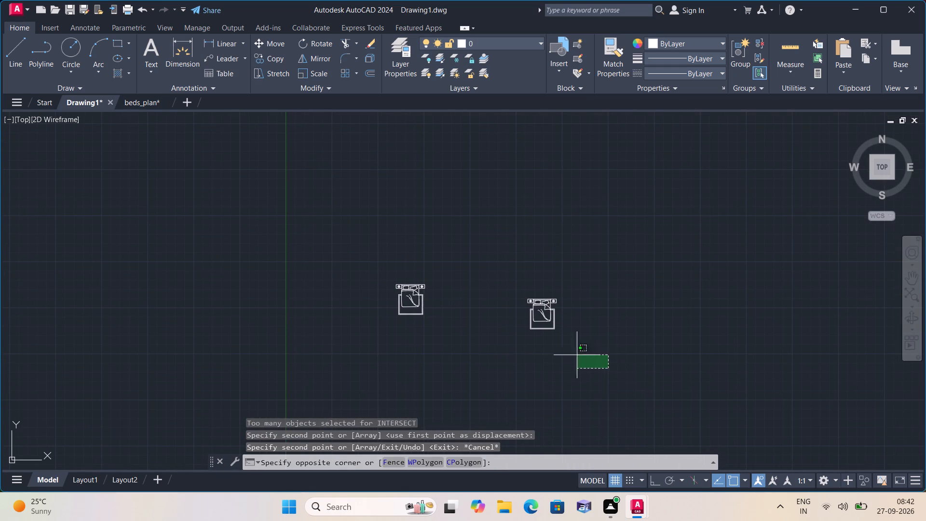
{"action": "left_click", "coordinate": [478, 247]}
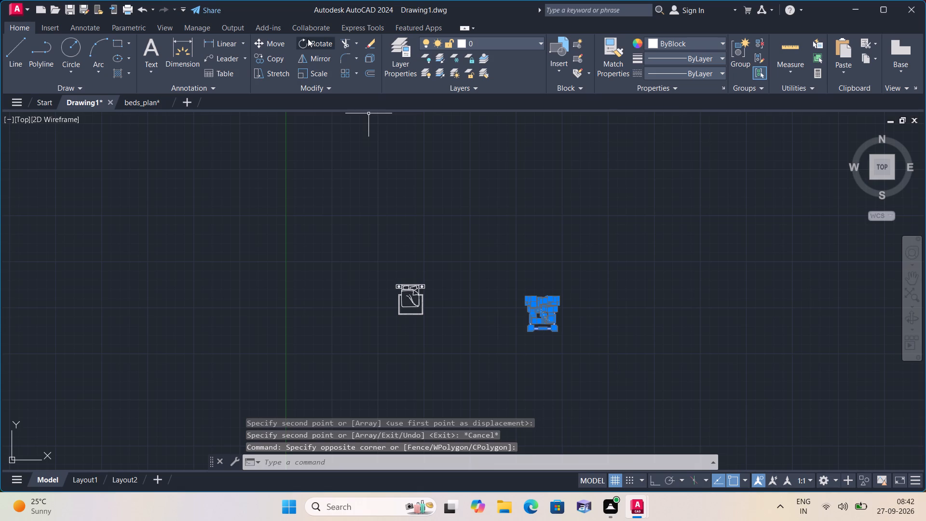
{"action": "left_click", "coordinate": [319, 49]}
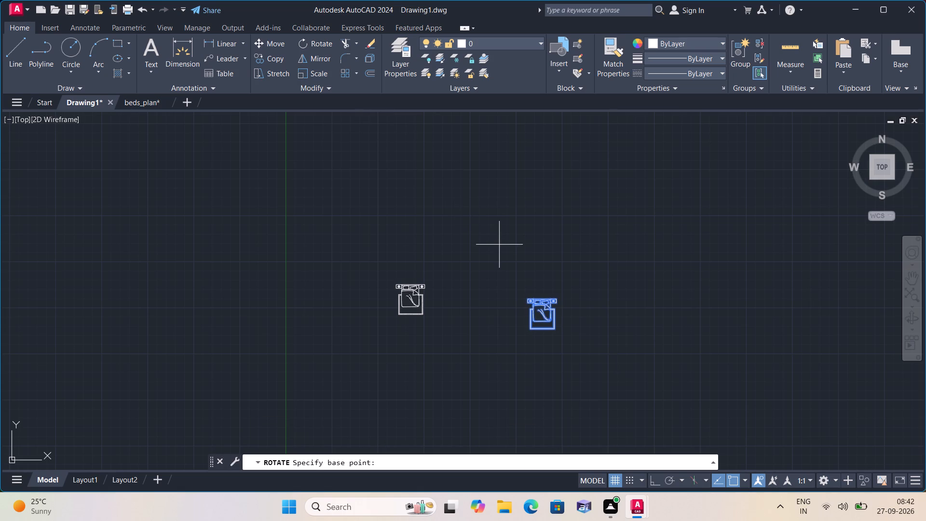
{"action": "key", "text": "F8"}
{"action": "left_click", "coordinate": [534, 306]}
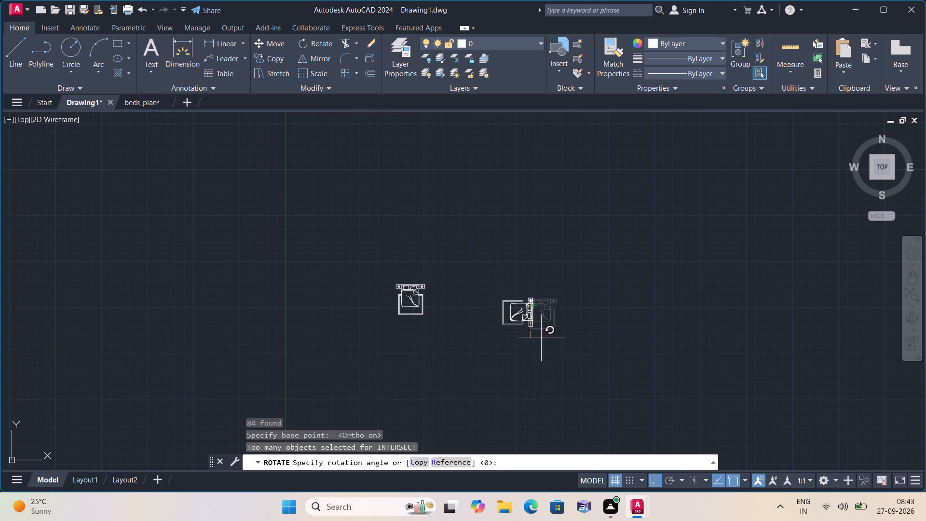
{"action": "left_click", "coordinate": [541, 340]}
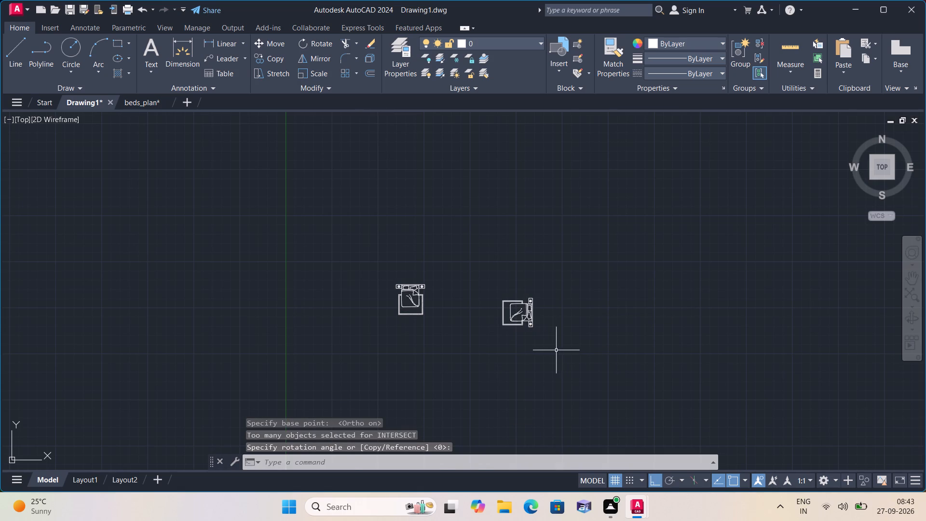
Move the rotated bed down into the empty space right of the floor plan's upper part, with Ortho off.
{"action": "left_click", "coordinate": [556, 350]}
{"action": "left_click", "coordinate": [495, 290]}
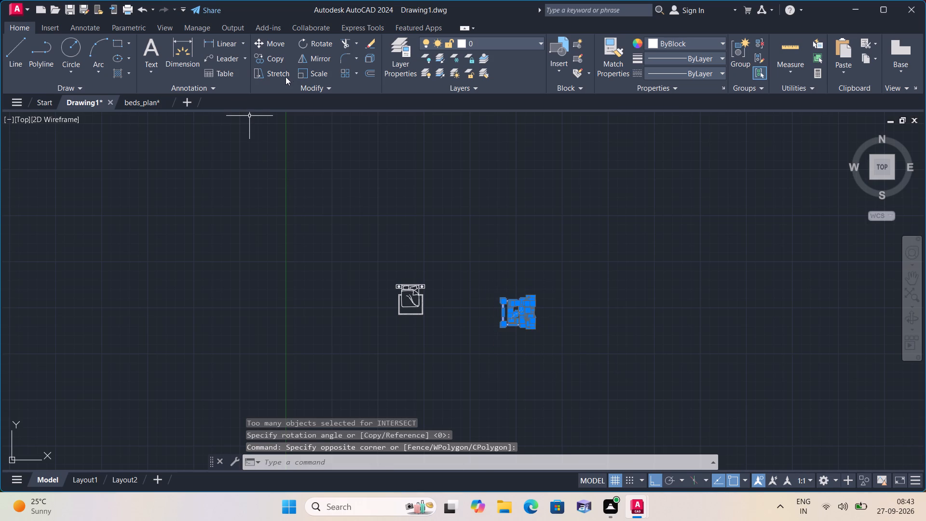
{"action": "left_click", "coordinate": [267, 44]}
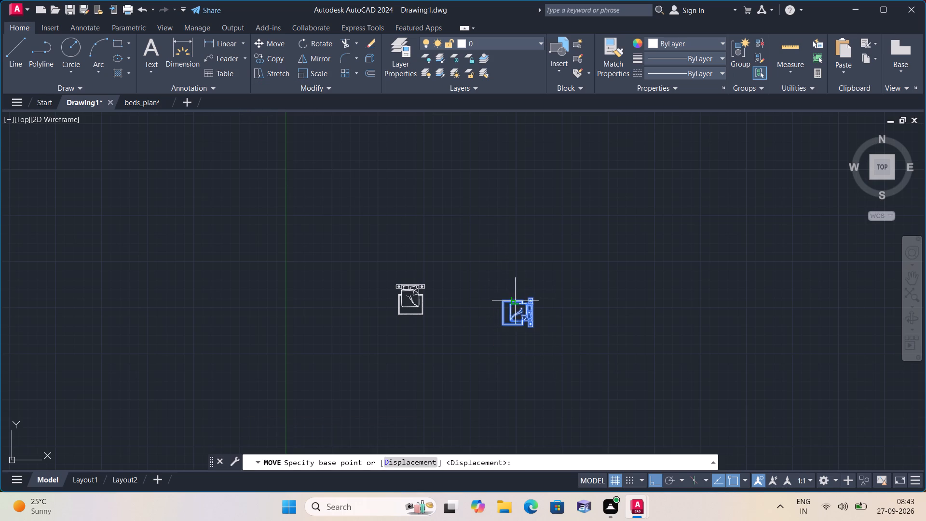
{"action": "left_click", "coordinate": [509, 304]}
{"action": "middle_click", "coordinate": [438, 347]}
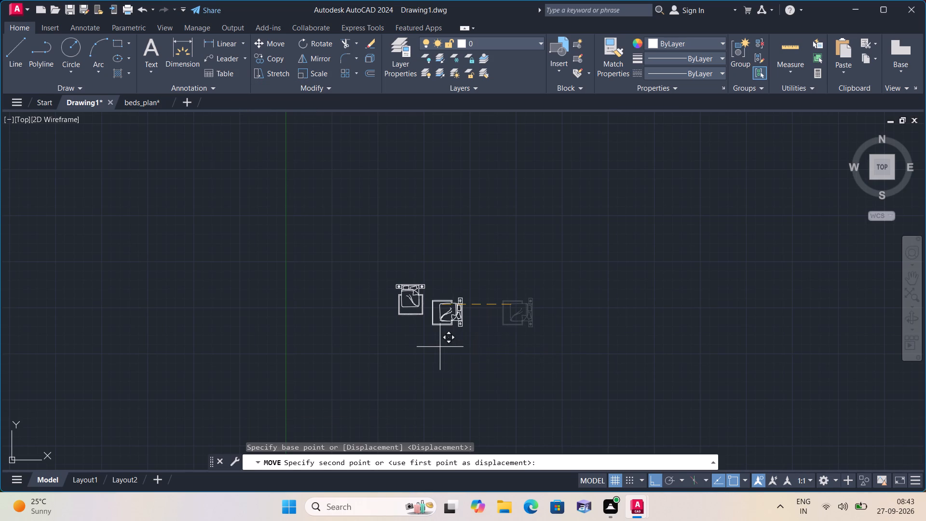
{"action": "middle_click_drag", "start_coordinate": [478, 315], "coordinate": [509, 244]}
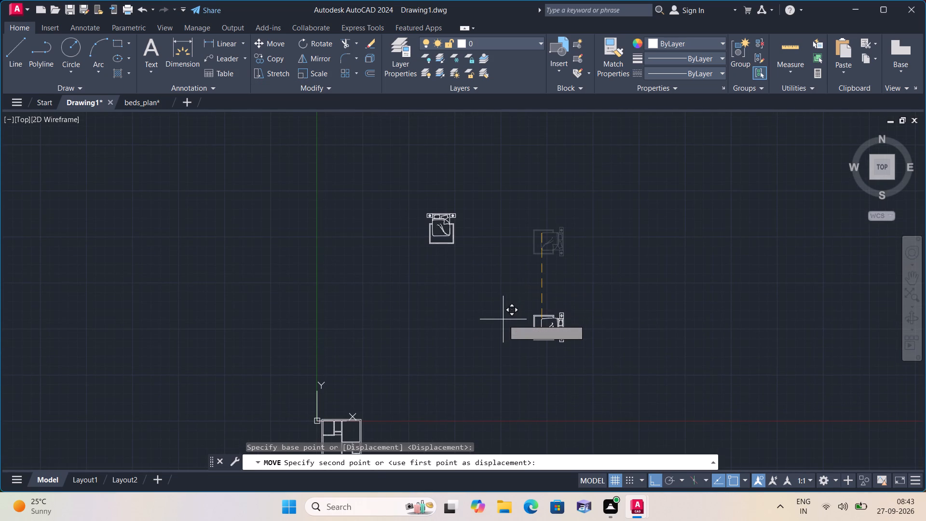
{"action": "key", "text": "F8"}
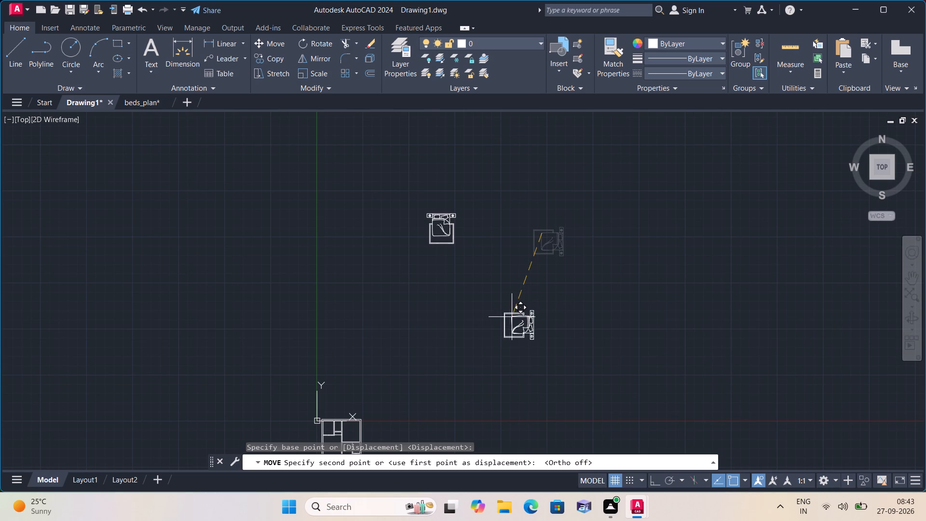
{"action": "middle_click_drag", "start_coordinate": [476, 409], "coordinate": [500, 249]}
{"action": "scroll", "coordinate": [459, 269], "scroll_direction": "up", "scroll_amount": 3}
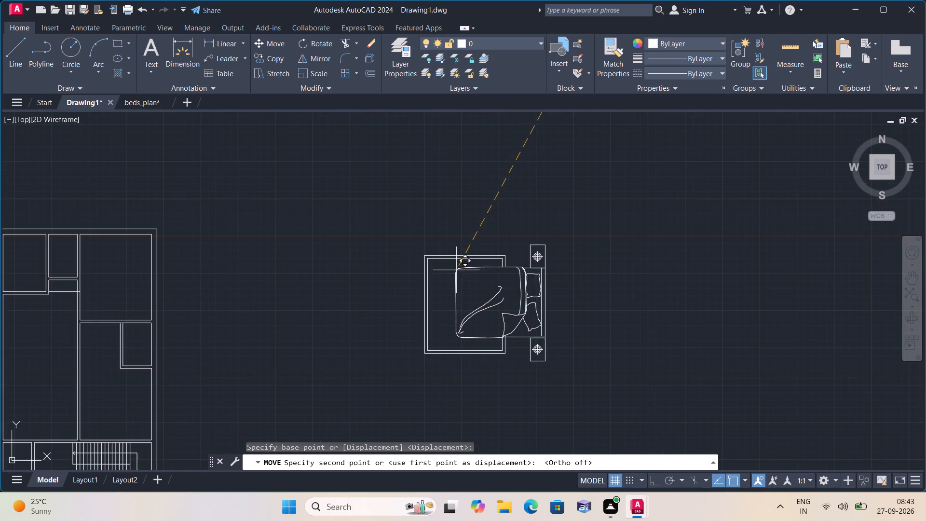
{"action": "left_click", "coordinate": [418, 251]}
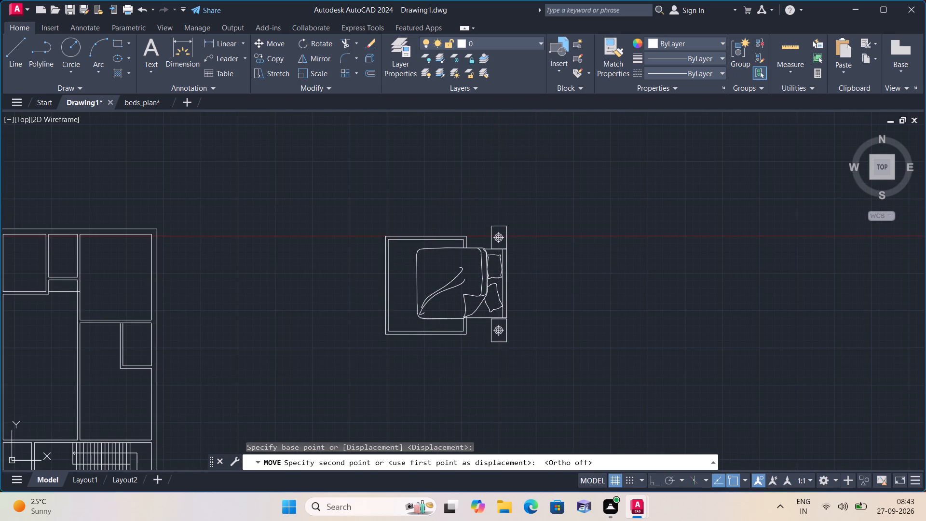
Move the upright bed down to the empty space just above and right of the floor plan.
{"action": "scroll", "coordinate": [523, 294], "scroll_direction": "down", "scroll_amount": 3}
{"action": "scroll", "coordinate": [461, 217], "scroll_direction": "down", "scroll_amount": 1}
{"action": "middle_click_drag", "start_coordinate": [398, 135], "coordinate": [448, 278]}
{"action": "scroll", "coordinate": [398, 135], "scroll_direction": "down", "scroll_amount": 1}
{"action": "scroll", "coordinate": [446, 270], "scroll_direction": "down", "scroll_amount": 1}
{"action": "middle_click_drag", "start_coordinate": [521, 161], "coordinate": [570, 259]}
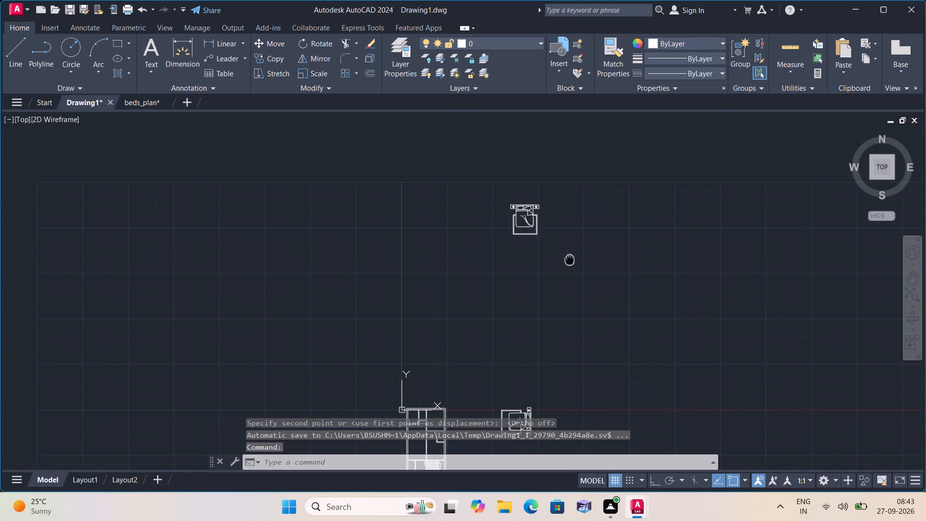
{"action": "left_click_drag", "start_coordinate": [563, 271], "coordinate": [558, 262]}
{"action": "left_click", "coordinate": [470, 169]}
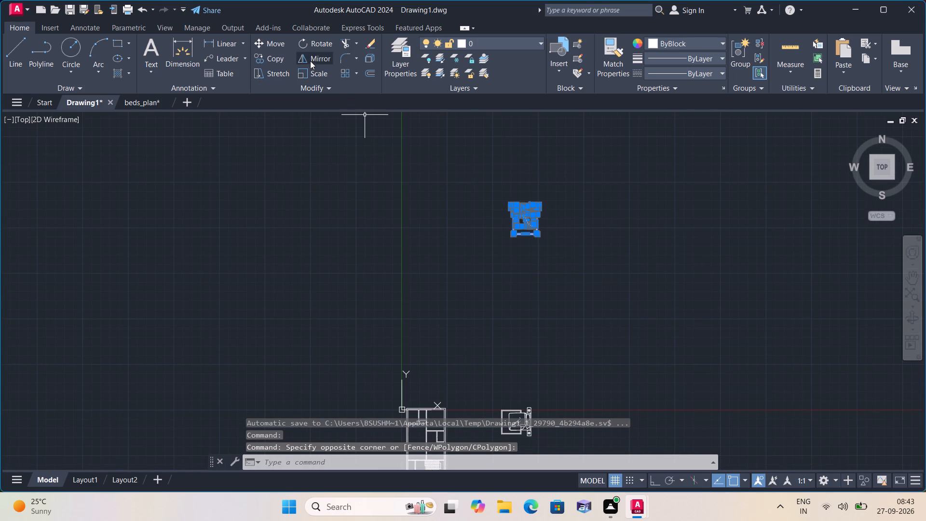
{"action": "left_click", "coordinate": [271, 45]}
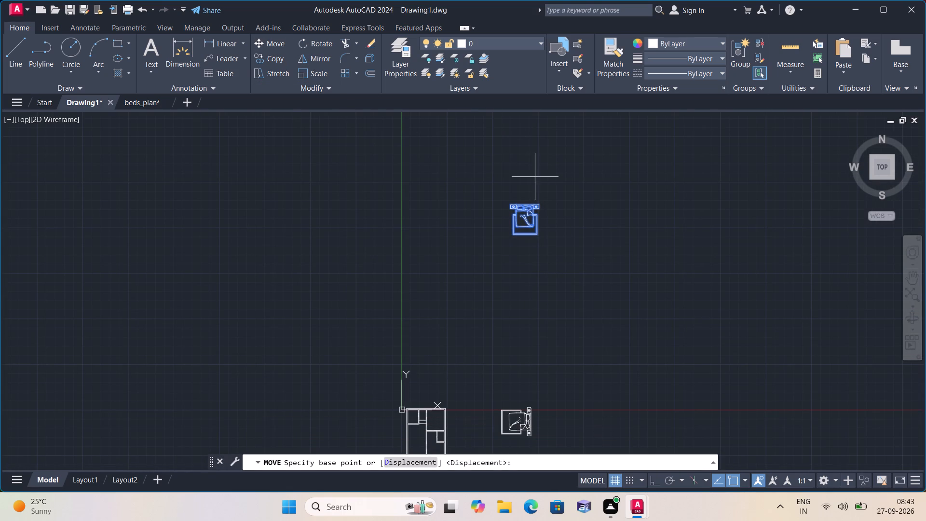
{"action": "left_click", "coordinate": [521, 212]}
{"action": "scroll", "coordinate": [510, 289], "scroll_direction": "down", "scroll_amount": 1}
{"action": "middle_click_drag", "start_coordinate": [509, 322], "coordinate": [550, 219]}
{"action": "scroll", "coordinate": [519, 242], "scroll_direction": "up", "scroll_amount": 2}
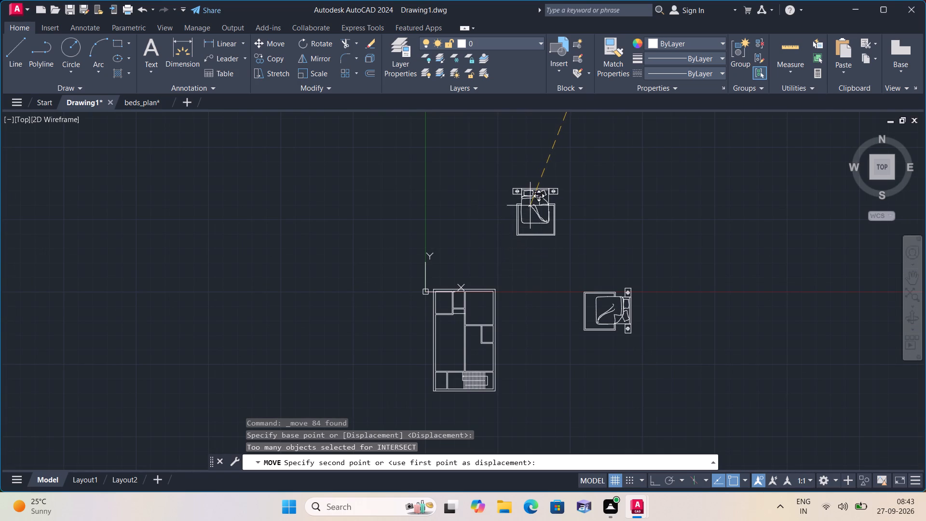
{"action": "left_click", "coordinate": [530, 206]}
Scale the upright bed above the floor plan down by eye to about half its size.
{"action": "left_click", "coordinate": [565, 250]}
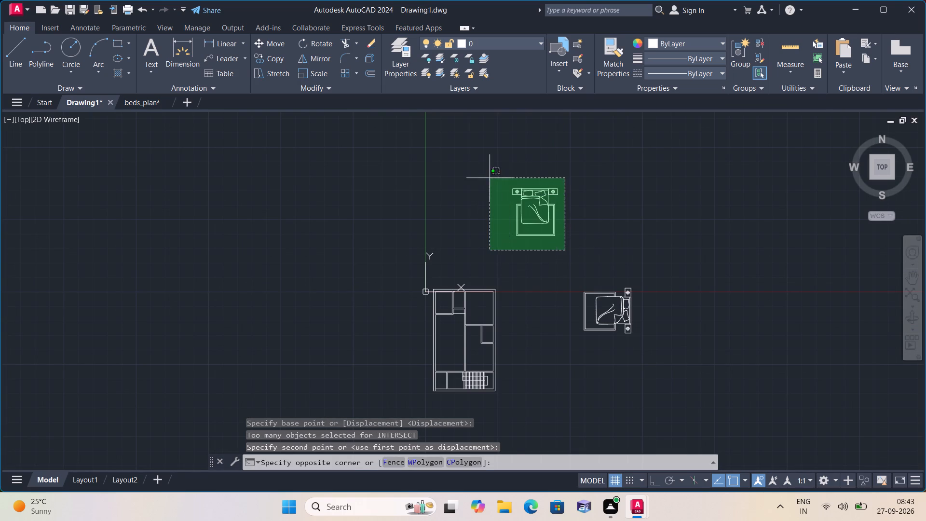
{"action": "left_click", "coordinate": [487, 169]}
{"action": "left_click", "coordinate": [314, 72]}
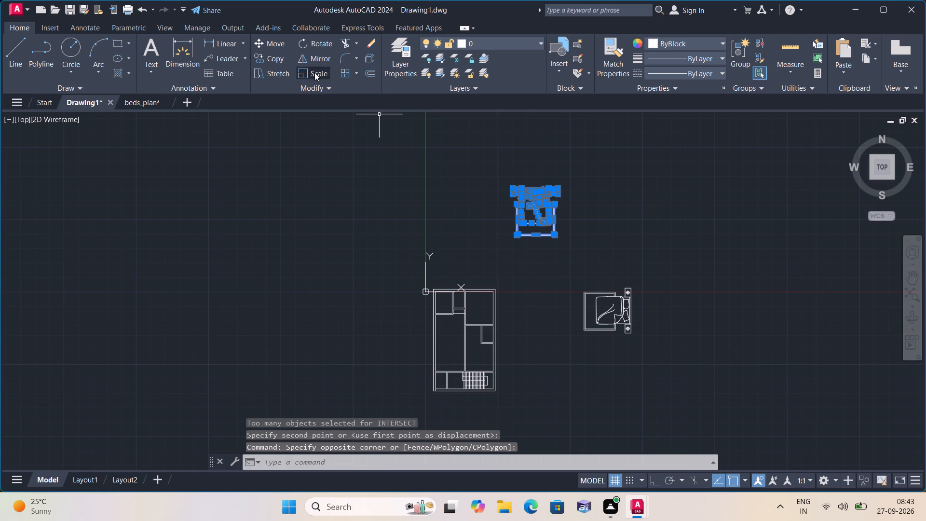
{"action": "left_click", "coordinate": [532, 206]}
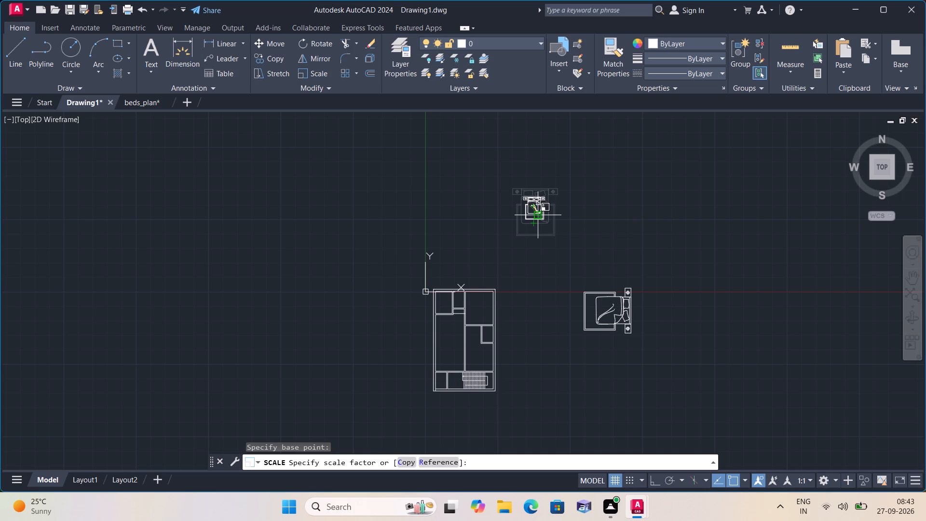
{"action": "left_click", "coordinate": [534, 212]}
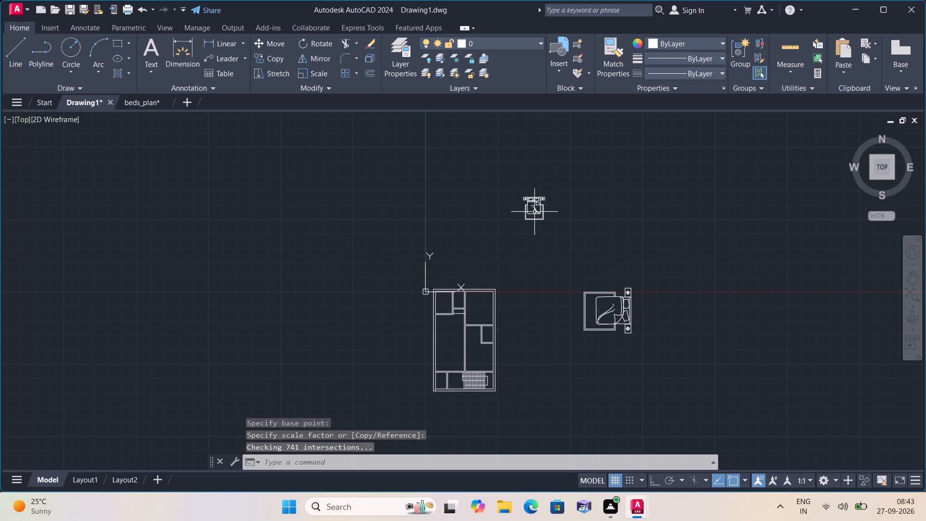
Scale the rotated bed beside the floor plan down by eye to about half its size.
{"action": "left_click", "coordinate": [574, 261]}
{"action": "left_click", "coordinate": [735, 345]}
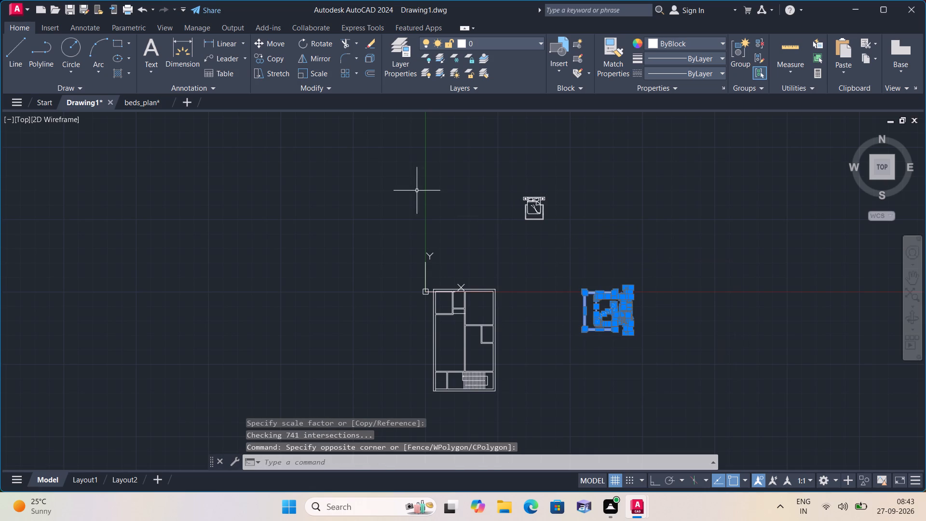
{"action": "left_click", "coordinate": [324, 75]}
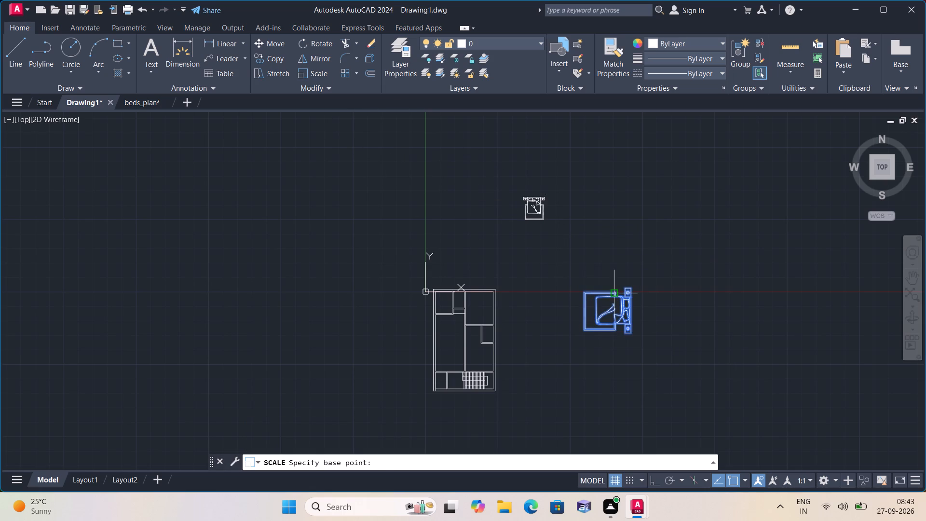
{"action": "left_click", "coordinate": [584, 301]}
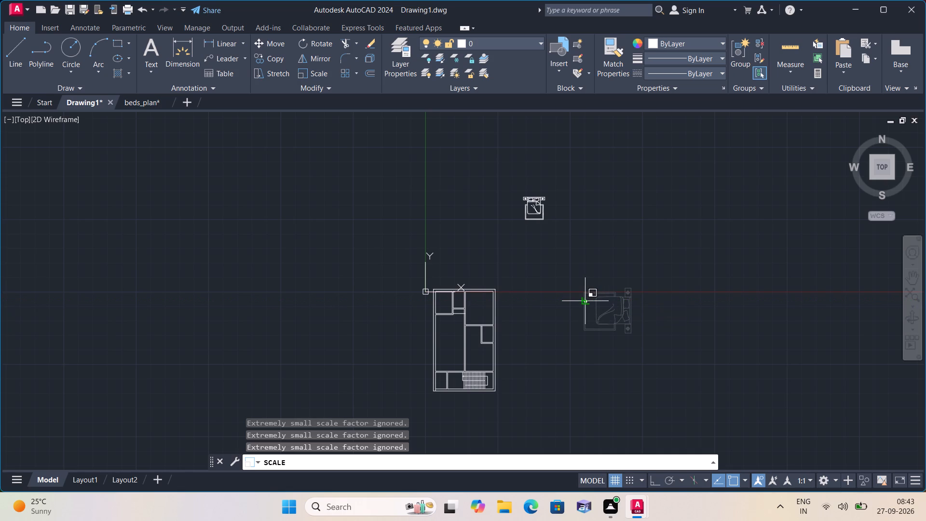
{"action": "left_click", "coordinate": [593, 301]}
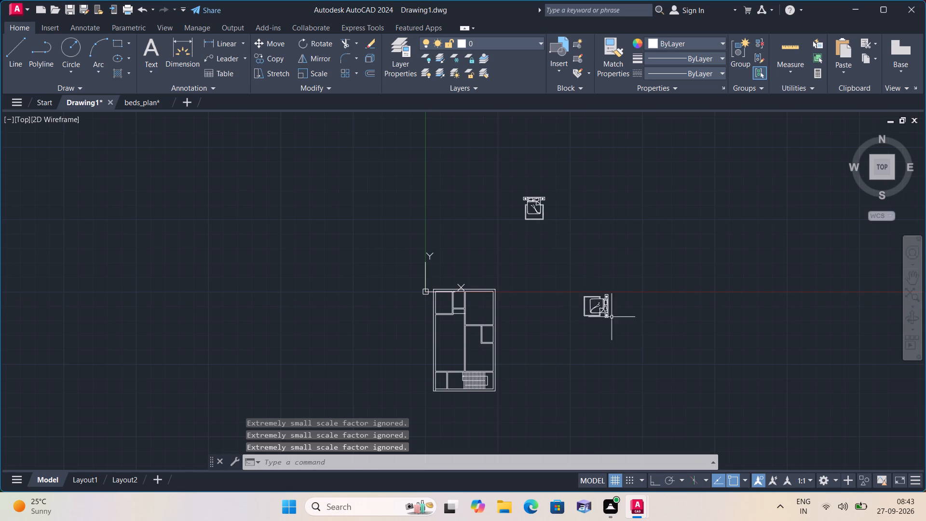
Move the rotated bed into the room just above the staircase, with its headboard near the right outer wall.
{"action": "left_click_drag", "start_coordinate": [639, 325], "coordinate": [632, 324]}
{"action": "left_click", "coordinate": [553, 251]}
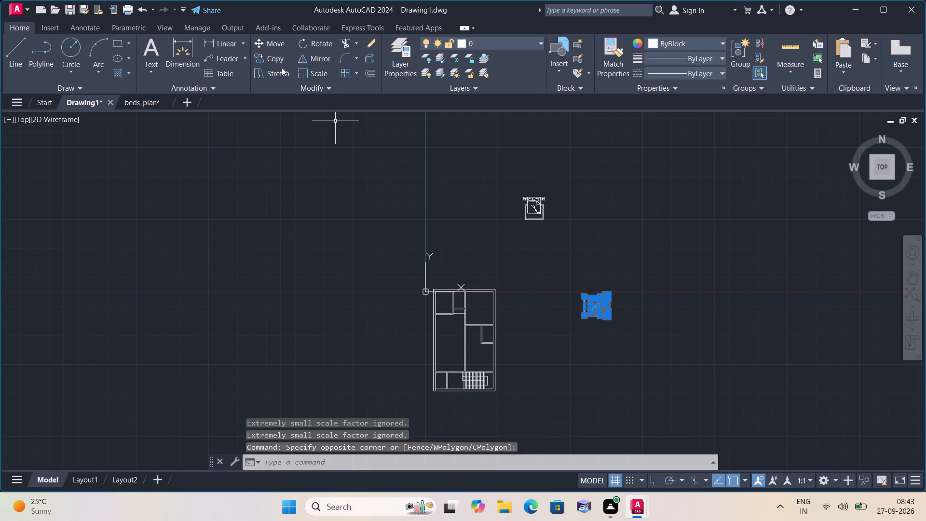
{"action": "left_click", "coordinate": [294, 33]}
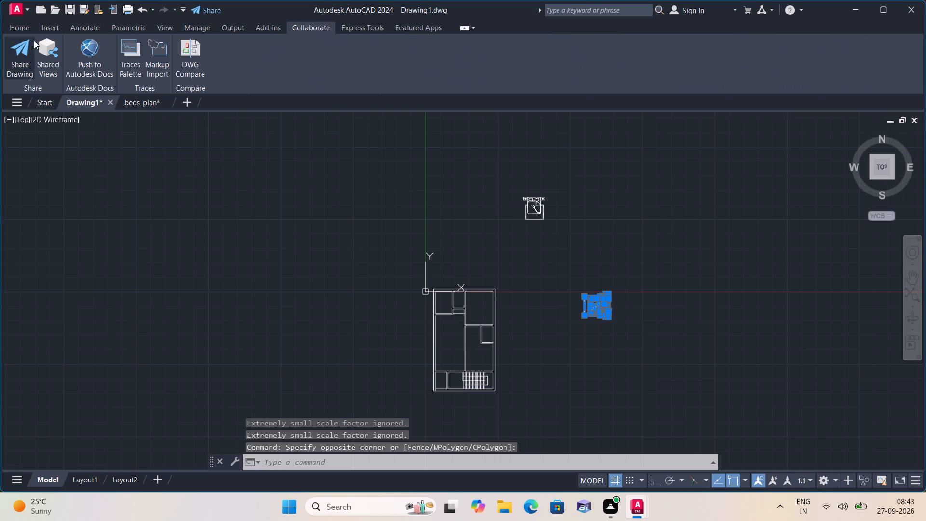
{"action": "left_click", "coordinate": [28, 29]}
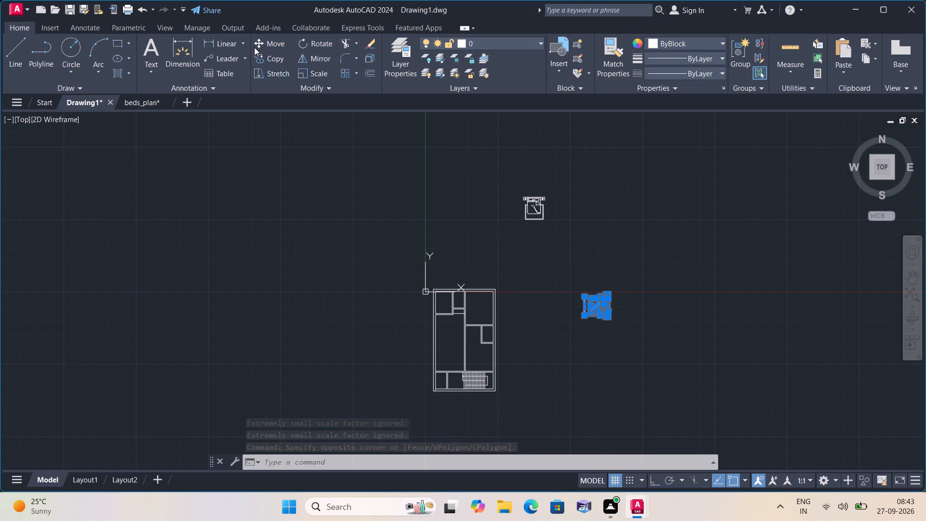
{"action": "left_click", "coordinate": [274, 39]}
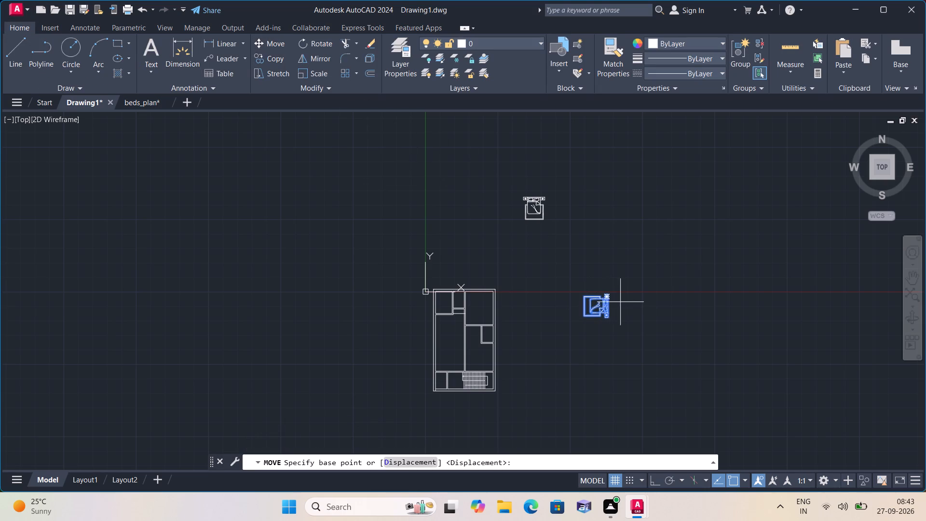
{"action": "left_click", "coordinate": [605, 303]}
{"action": "scroll", "coordinate": [439, 396], "scroll_direction": "up", "scroll_amount": 3}
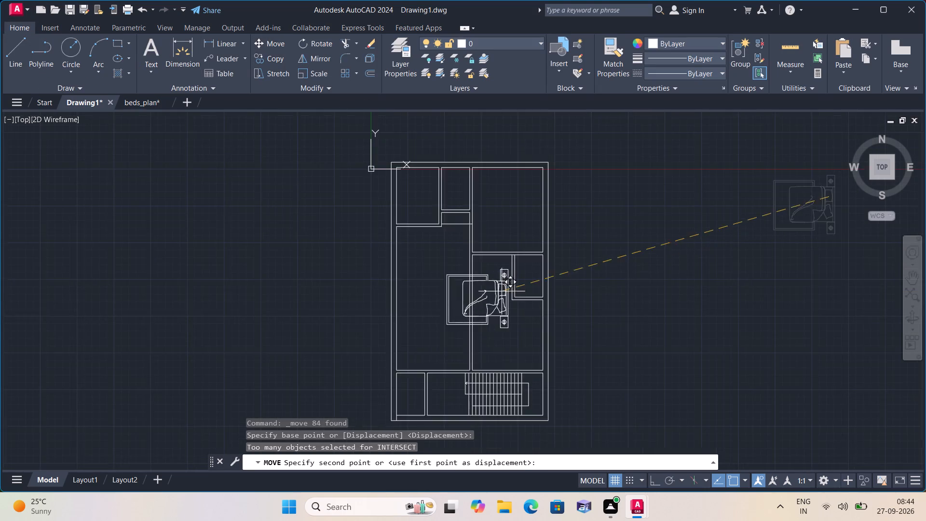
{"action": "middle_click_drag", "start_coordinate": [532, 365], "coordinate": [464, 287]}
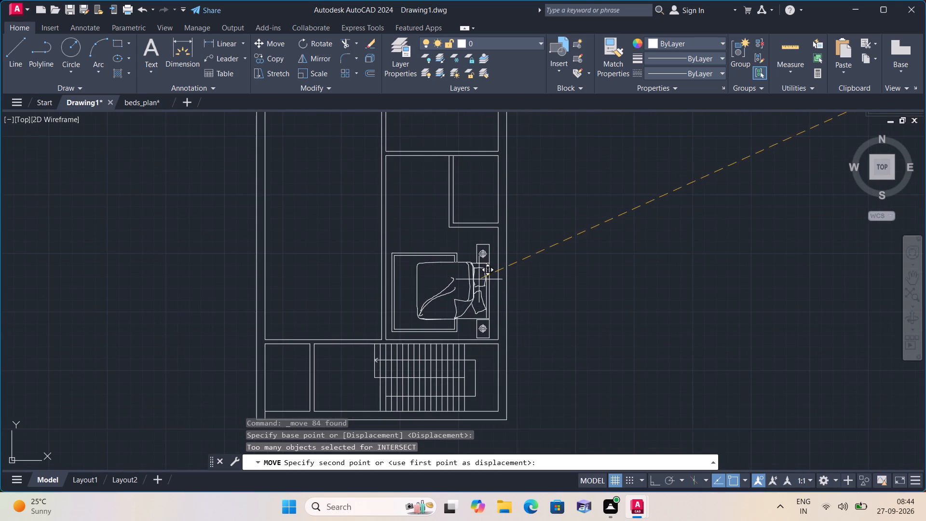
{"action": "scroll", "coordinate": [479, 279], "scroll_direction": "up", "scroll_amount": 1}
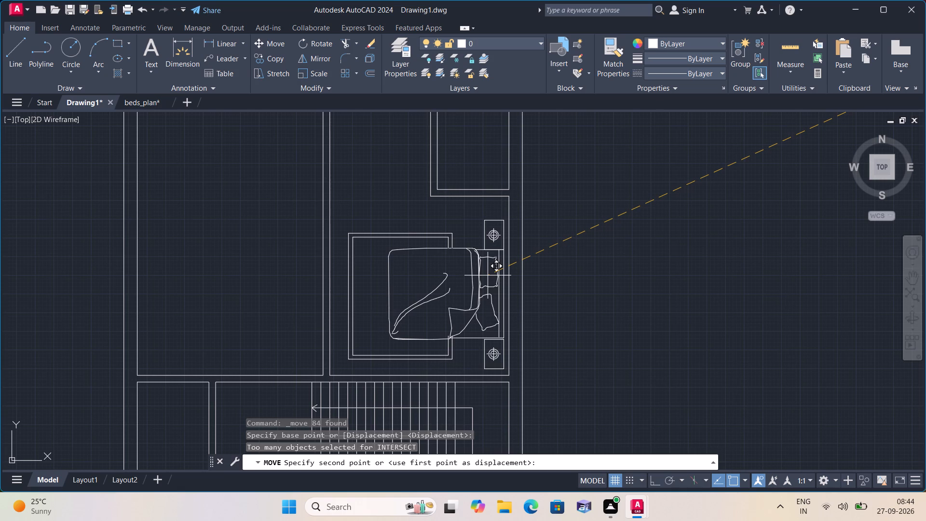
{"action": "left_click", "coordinate": [488, 278]}
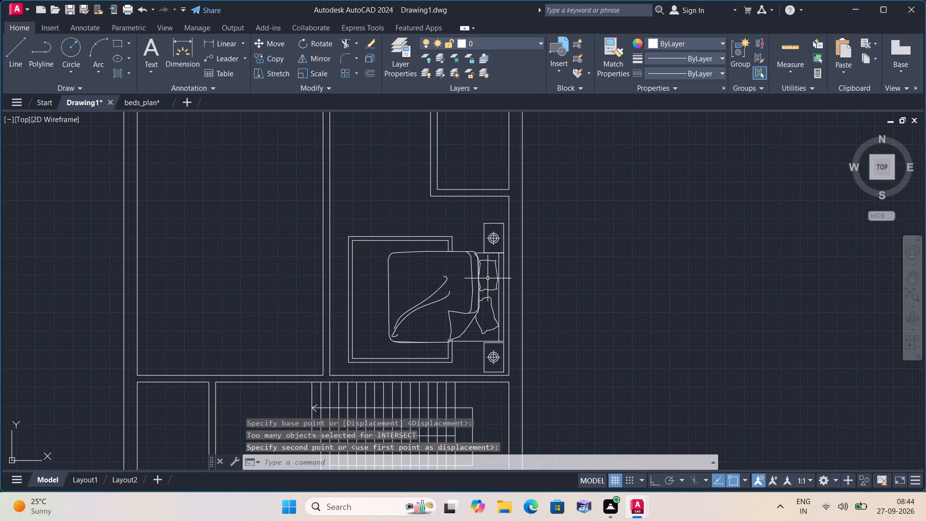
Move the upright bed into the plan's top-right room, with its headboard near the top wall.
{"action": "scroll", "coordinate": [515, 268], "scroll_direction": "down", "scroll_amount": 3}
{"action": "middle_click_drag", "start_coordinate": [536, 218], "coordinate": [520, 336]}
{"action": "scroll", "coordinate": [520, 337], "scroll_direction": "down", "scroll_amount": 1}
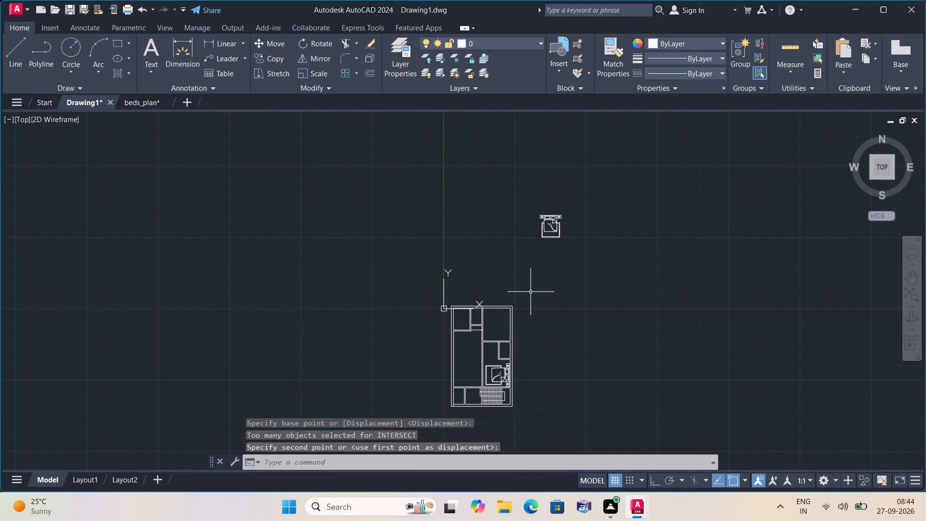
{"action": "middle_click_drag", "start_coordinate": [531, 281], "coordinate": [521, 350]}
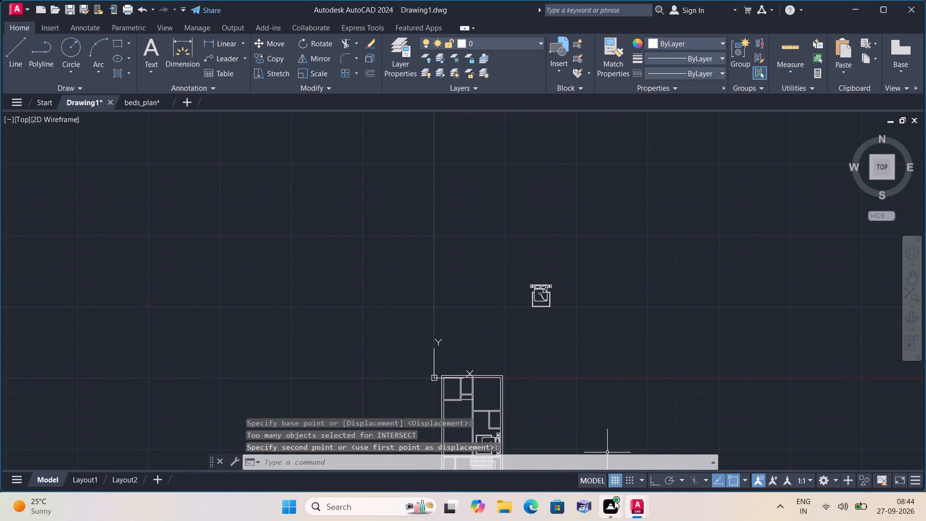
{"action": "scroll", "coordinate": [549, 328], "scroll_direction": "up", "scroll_amount": 1}
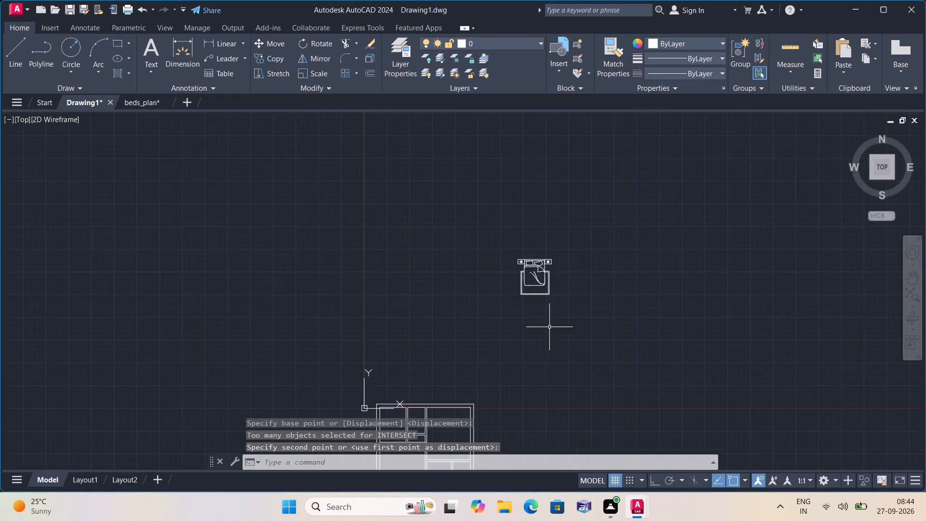
{"action": "scroll", "coordinate": [547, 323], "scroll_direction": "up", "scroll_amount": 1}
{"action": "left_click", "coordinate": [579, 317]}
{"action": "left_click", "coordinate": [465, 212]}
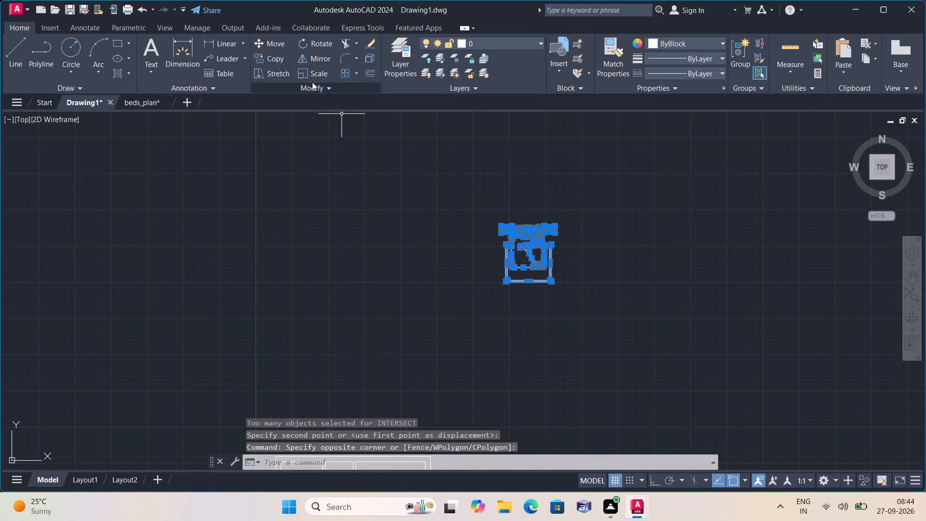
{"action": "left_click", "coordinate": [277, 42]}
{"action": "left_click", "coordinate": [520, 255]}
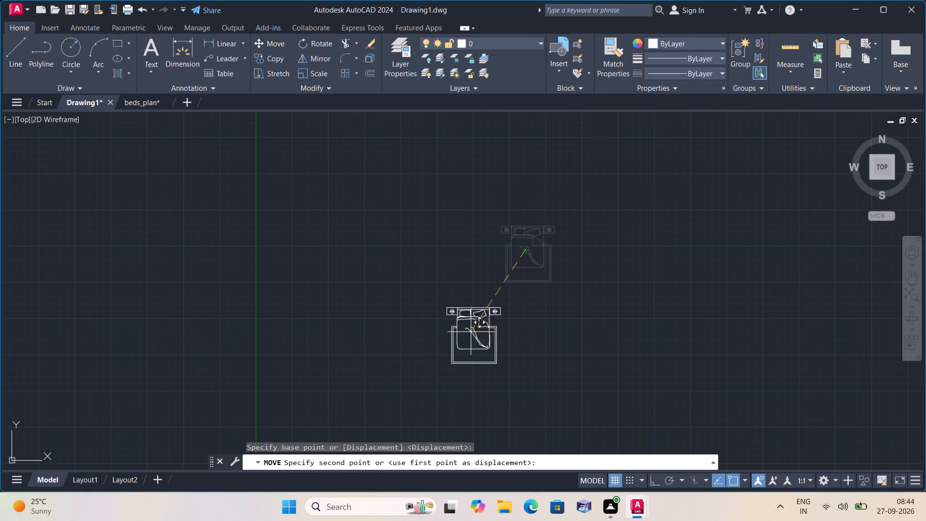
{"action": "scroll", "coordinate": [463, 358], "scroll_direction": "down", "scroll_amount": 2}
{"action": "middle_click_drag", "start_coordinate": [466, 324], "coordinate": [487, 231]}
{"action": "scroll", "coordinate": [449, 318], "scroll_direction": "up", "scroll_amount": 5}
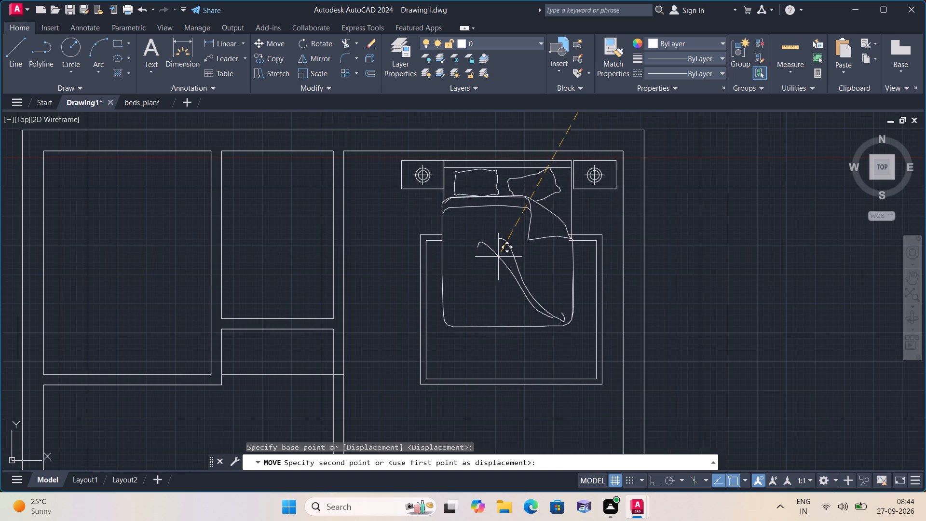
{"action": "left_click", "coordinate": [503, 257]}
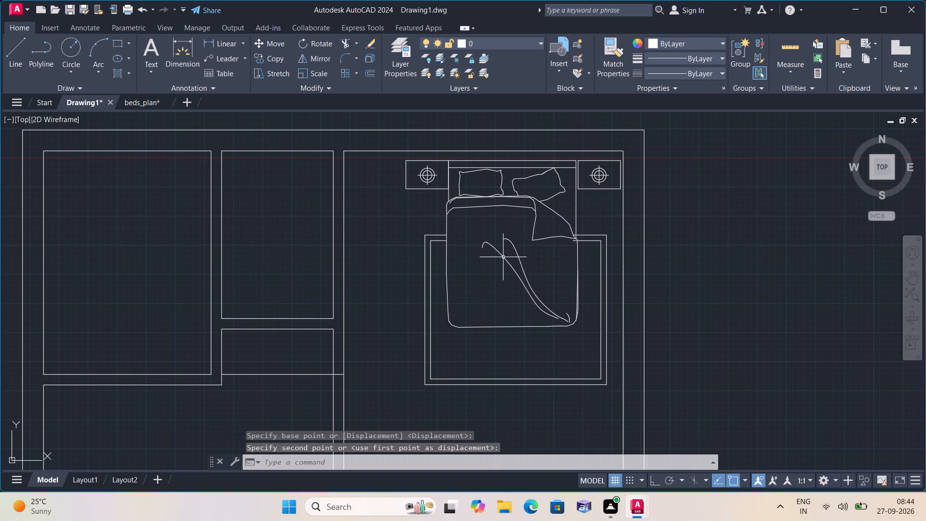
Open the recent drawing toilet_all_views.dwg.
{"action": "scroll", "coordinate": [503, 257], "scroll_direction": "down", "scroll_amount": 2}
{"action": "scroll", "coordinate": [709, 194], "scroll_direction": "down", "scroll_amount": 1}
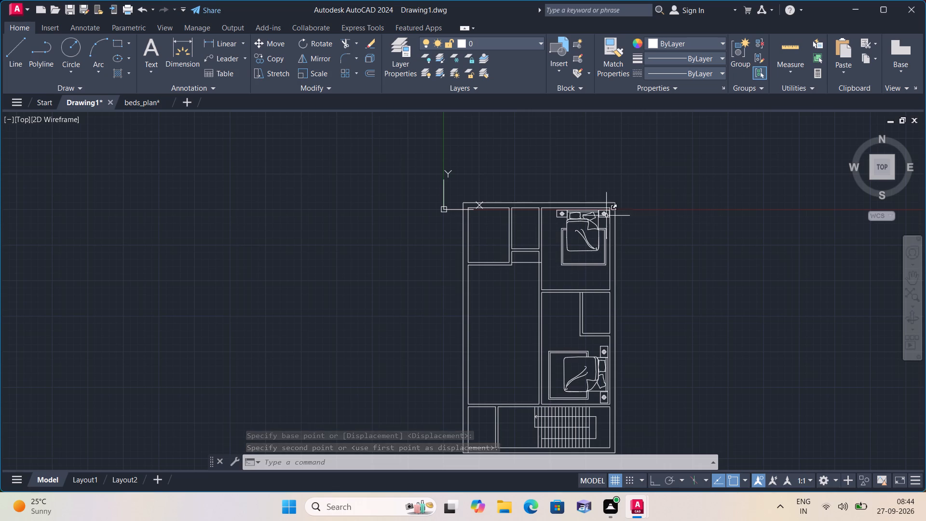
{"action": "scroll", "coordinate": [527, 248], "scroll_direction": "down", "scroll_amount": 1}
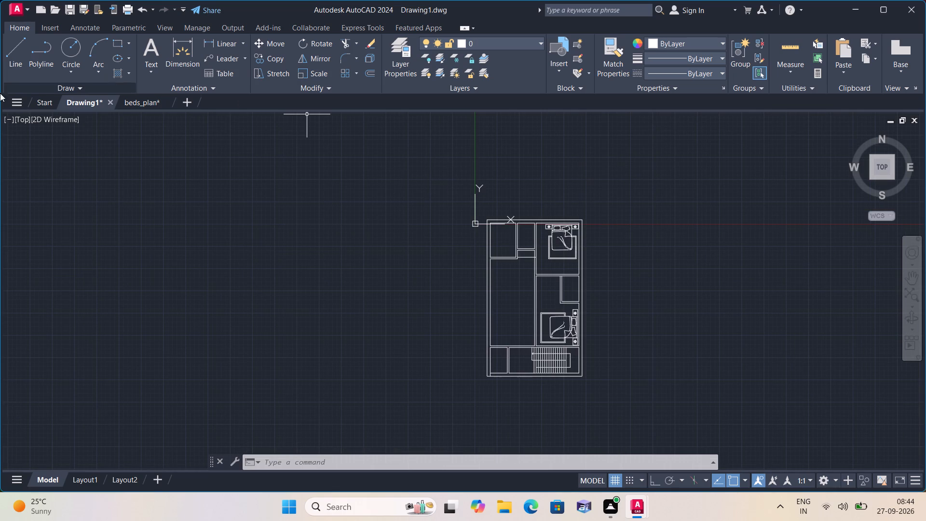
{"action": "left_click", "coordinate": [11, 12]}
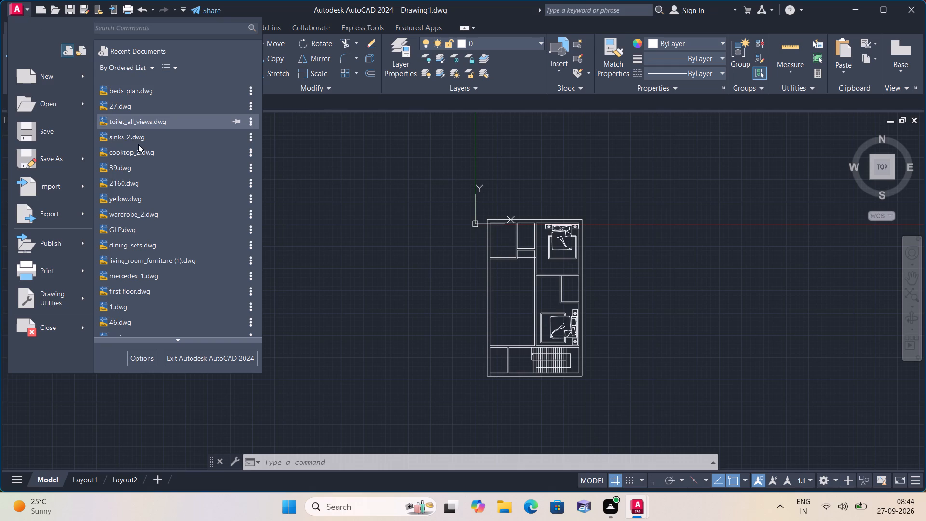
{"action": "left_click", "coordinate": [148, 124]}
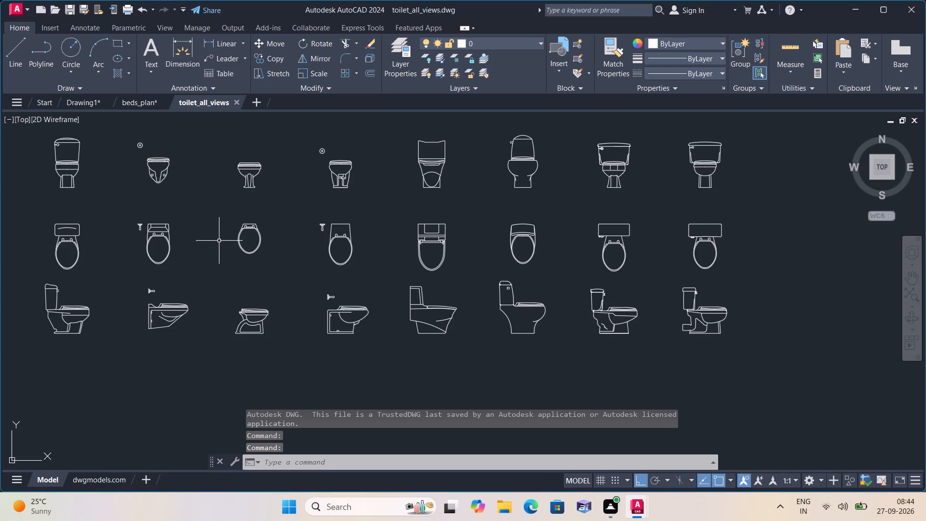
Copy the plan view of the small tankless toilet from toilet_all_views and paste it into Drawing1, right of the floor plan.
{"action": "middle_click_drag", "start_coordinate": [253, 245], "coordinate": [355, 230]}
{"action": "left_click", "coordinate": [365, 255]}
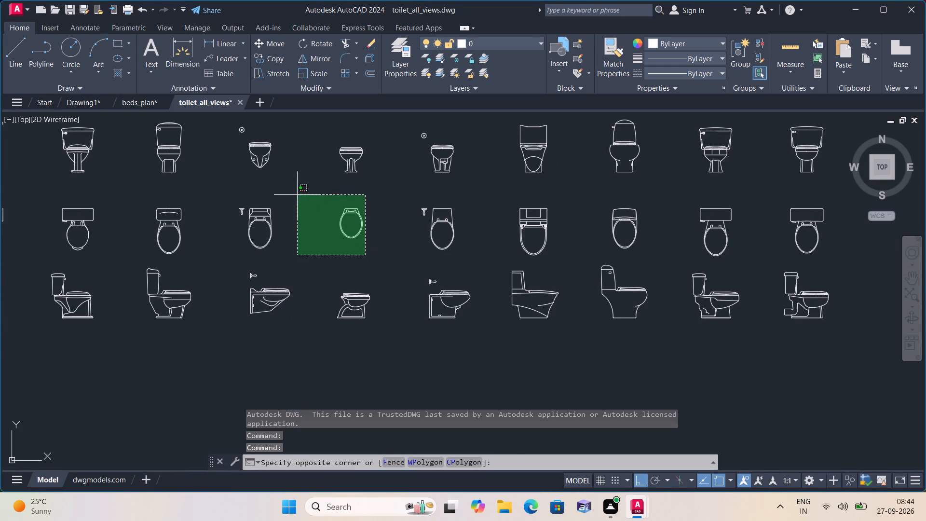
{"action": "left_click", "coordinate": [306, 196]}
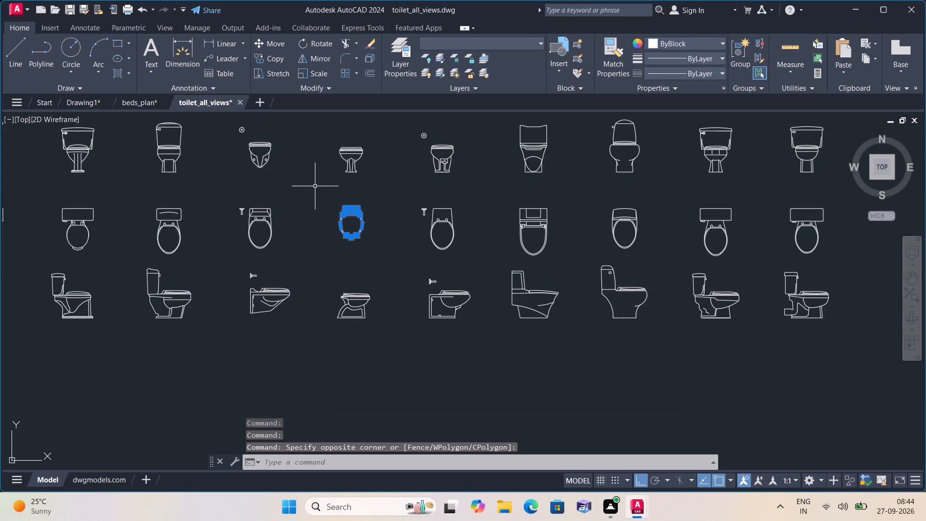
{"action": "key", "text": "ctrl+c"}
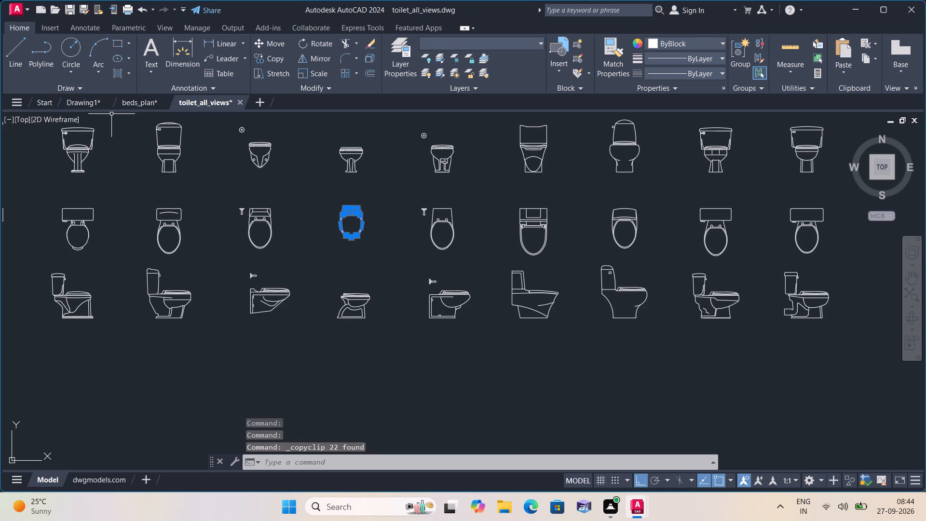
{"action": "left_click", "coordinate": [78, 103]}
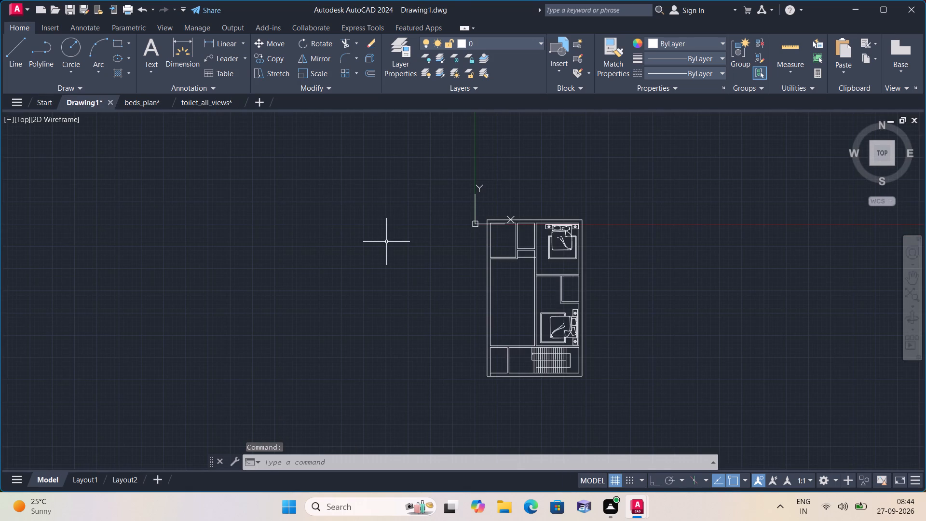
{"action": "key", "text": "ctrl+v"}
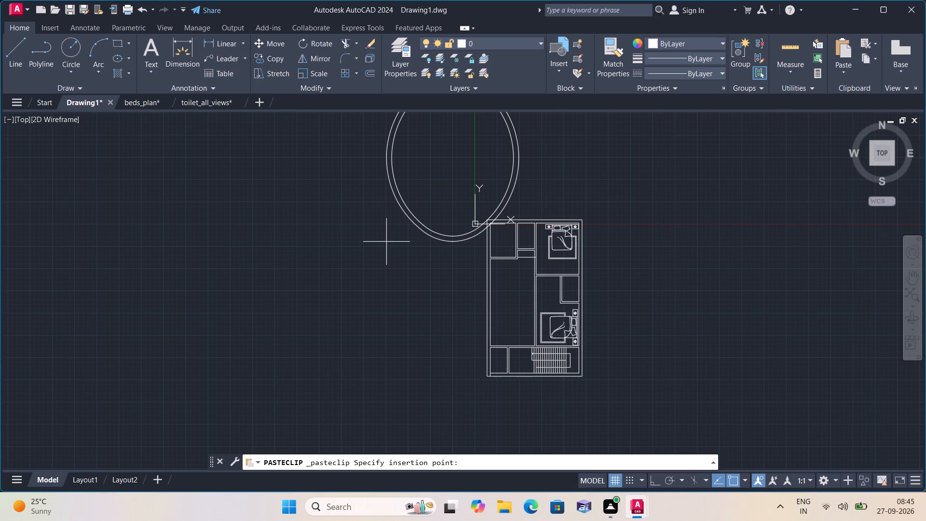
{"action": "scroll", "coordinate": [404, 276], "scroll_direction": "down", "scroll_amount": 2}
{"action": "left_click", "coordinate": [571, 288]}
Scale the pasted toilet down freehand to about a fifth of its size.
{"action": "left_click_drag", "start_coordinate": [700, 333], "coordinate": [560, 266]}
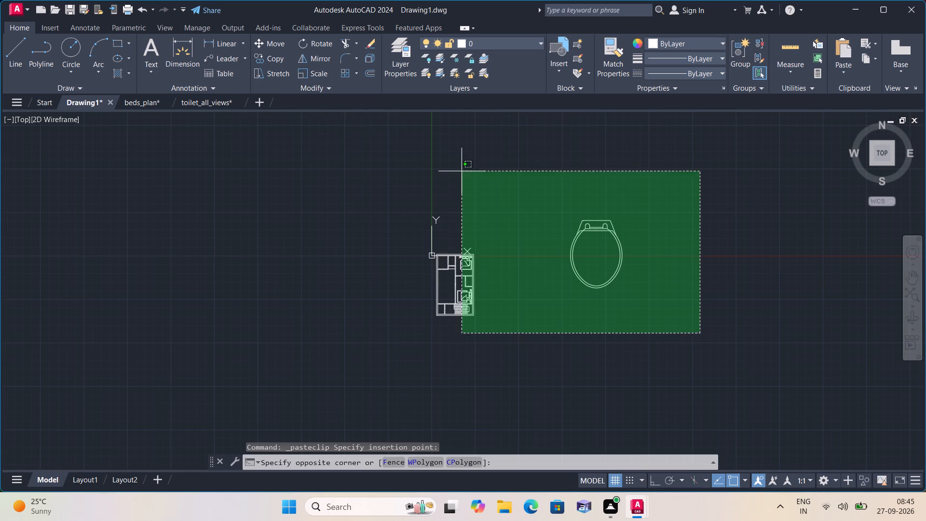
{"action": "left_click", "coordinate": [506, 169]}
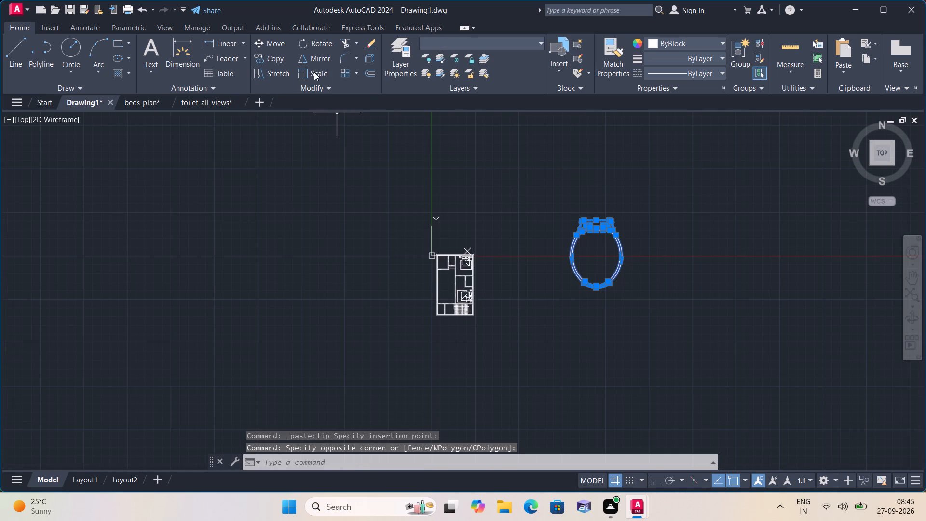
{"action": "left_click_drag", "start_coordinate": [314, 72], "coordinate": [323, 77]}
{"action": "left_click", "coordinate": [590, 249]}
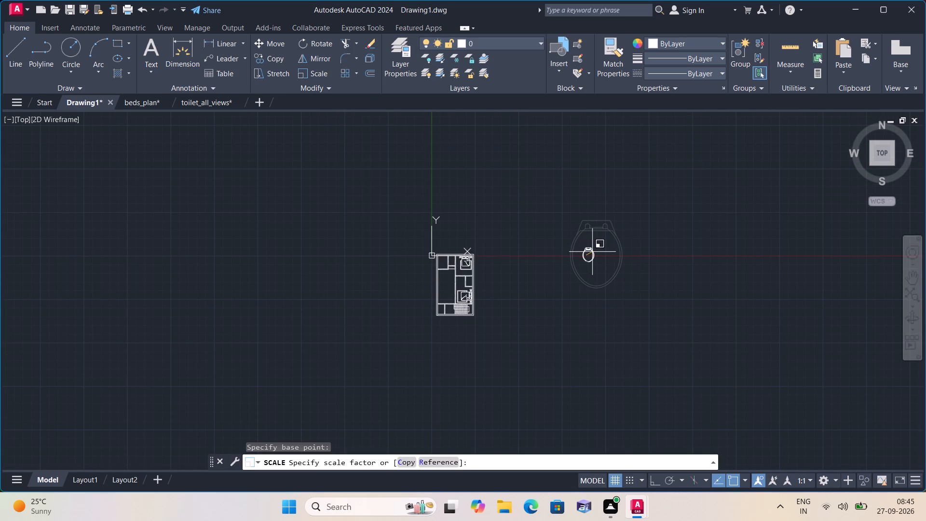
{"action": "left_click", "coordinate": [592, 252]}
Move the reduced toilet closer to the floor plan, just outside its top-right corner.
{"action": "left_click_drag", "start_coordinate": [627, 296], "coordinate": [597, 266]}
{"action": "left_click", "coordinate": [562, 239]}
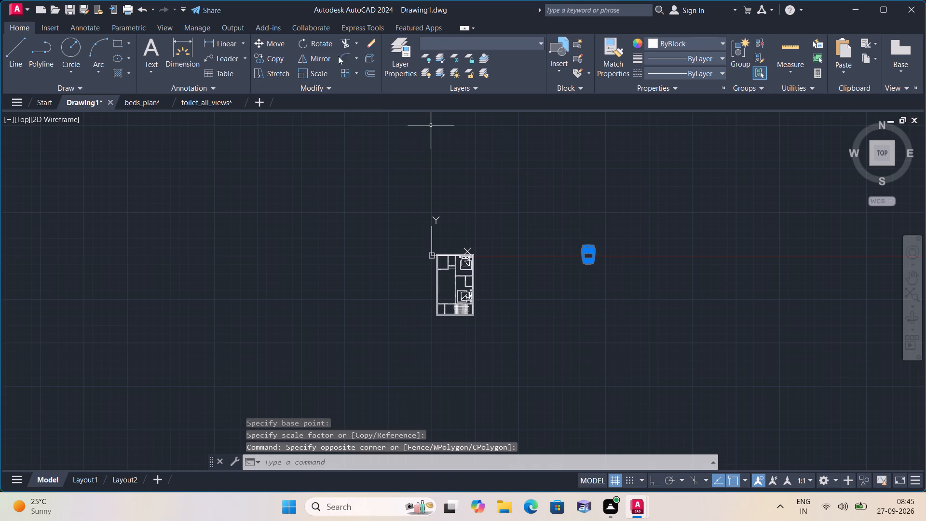
{"action": "left_click_drag", "start_coordinate": [272, 46], "coordinate": [281, 54]}
{"action": "left_click", "coordinate": [273, 45]}
{"action": "left_click", "coordinate": [580, 255]}
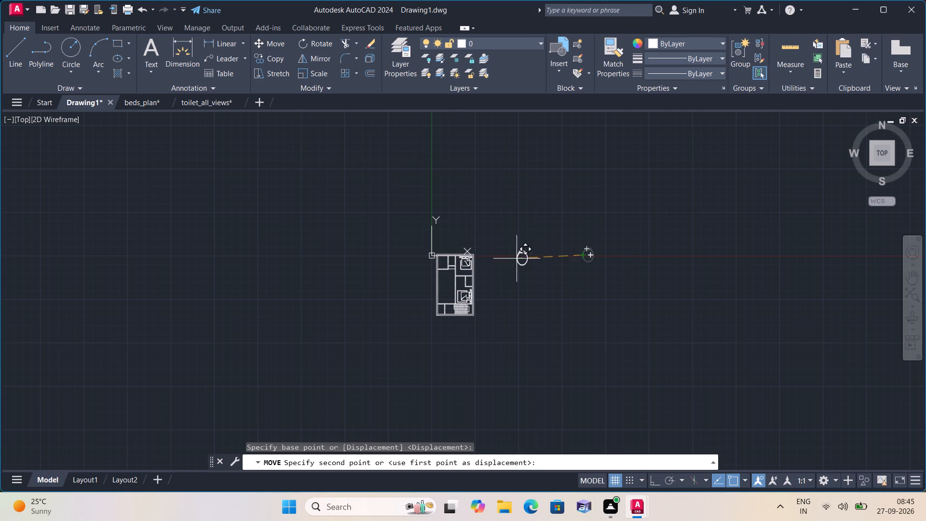
{"action": "scroll", "coordinate": [478, 253], "scroll_direction": "up", "scroll_amount": 4}
{"action": "left_click", "coordinate": [487, 247]}
Scale the toilet down again freehand to about a third of its size.
{"action": "left_click", "coordinate": [572, 299]}
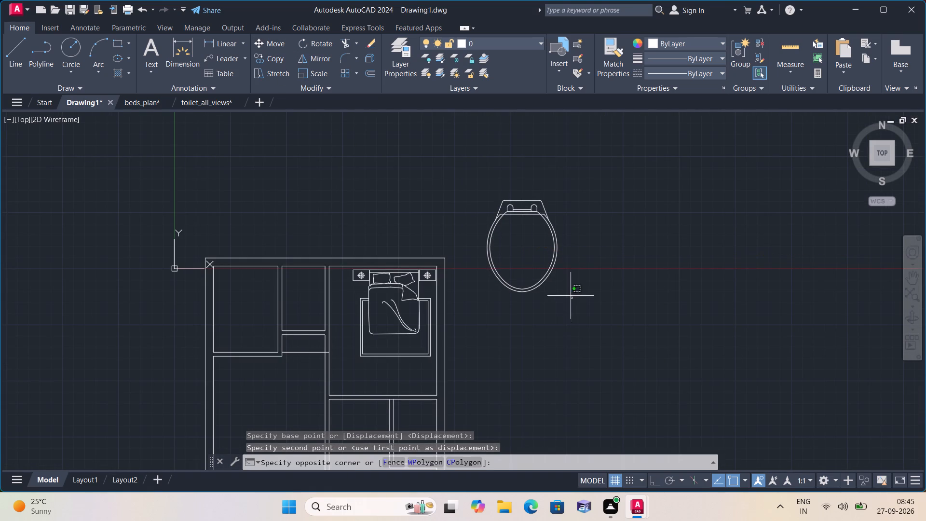
{"action": "left_click", "coordinate": [482, 188]}
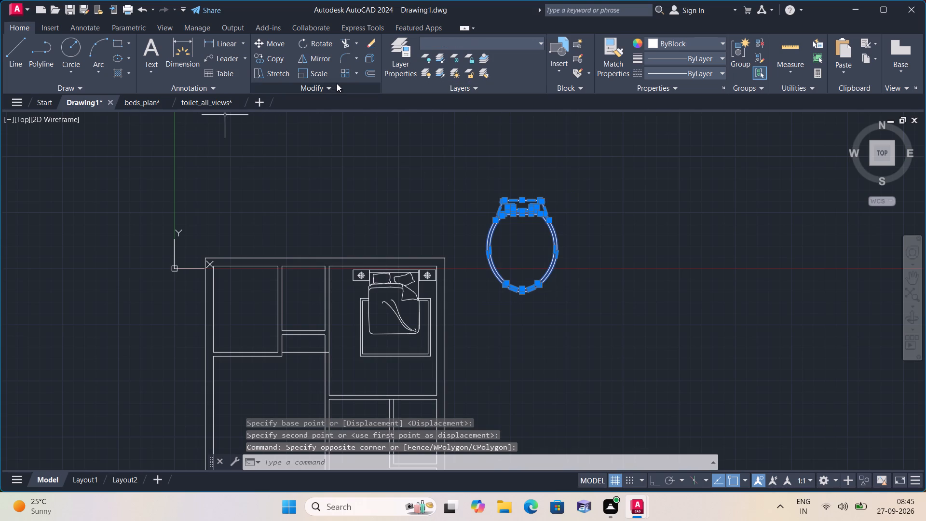
{"action": "left_click", "coordinate": [318, 70]}
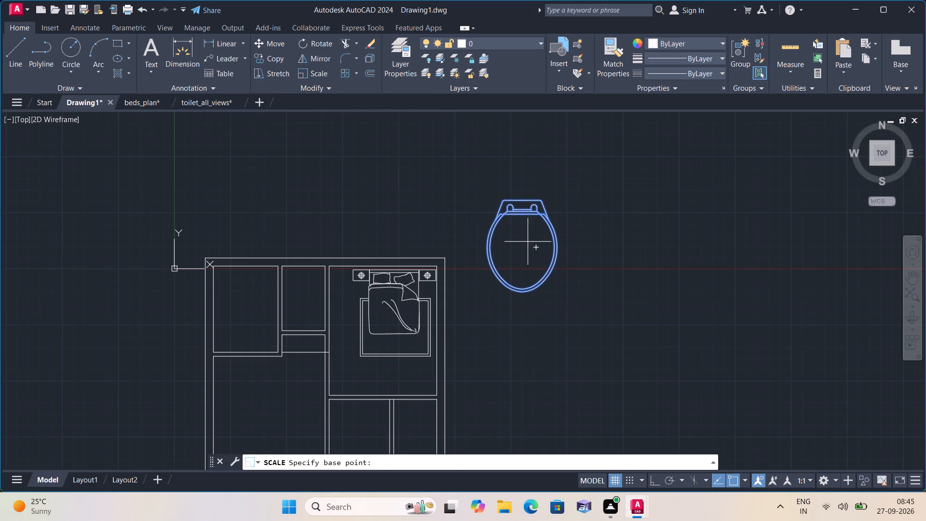
{"action": "left_click", "coordinate": [528, 242]}
{"action": "left_click", "coordinate": [529, 257]}
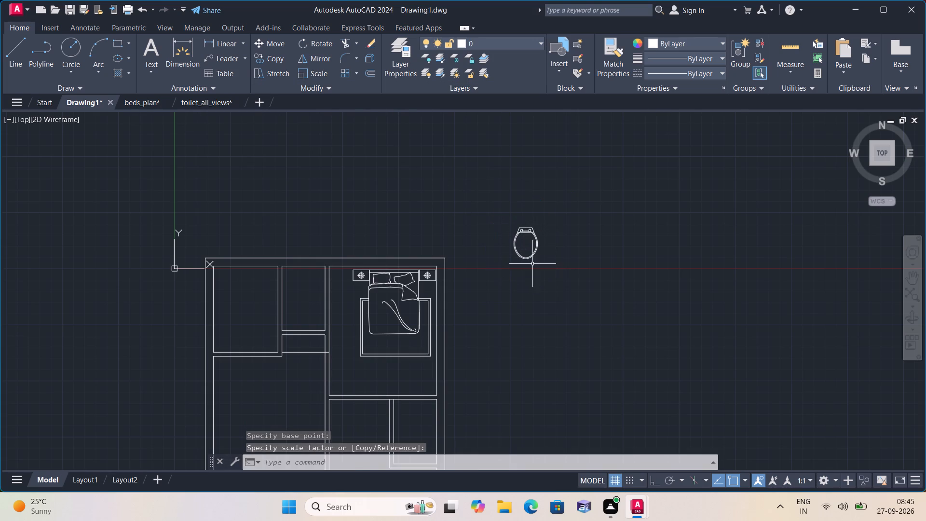
Copy the toilet once to an open spot on its right, roughly level with the original.
{"action": "left_click_drag", "start_coordinate": [617, 301], "coordinate": [606, 292]}
{"action": "left_click", "coordinate": [484, 182]}
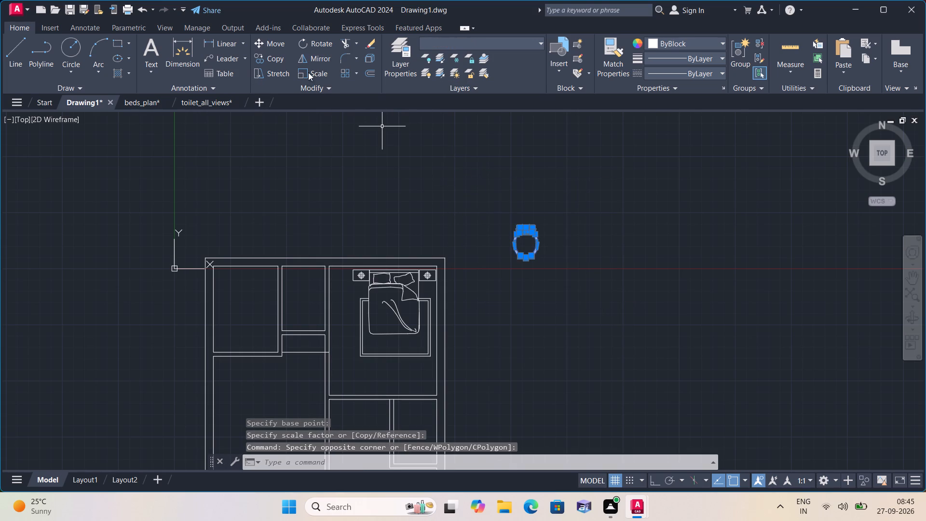
{"action": "left_click", "coordinate": [282, 60]}
{"action": "left_click", "coordinate": [533, 242]}
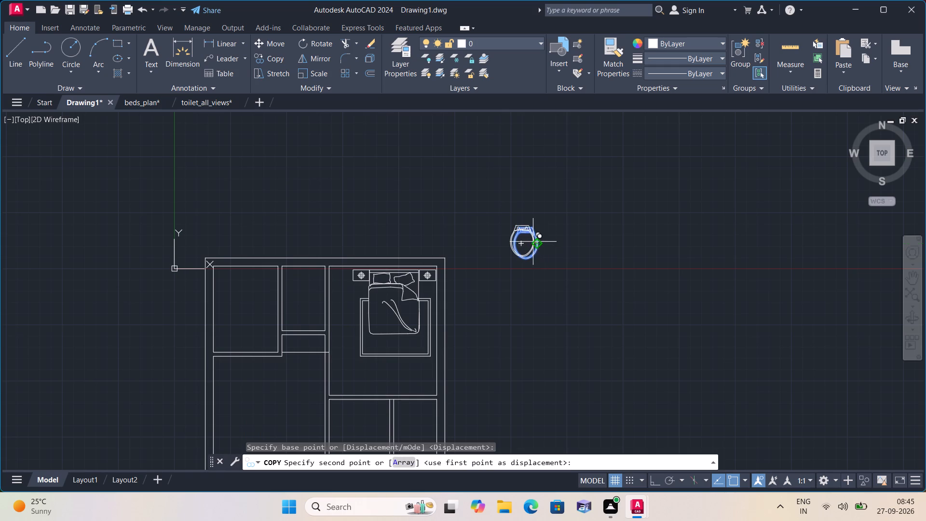
{"action": "left_click", "coordinate": [636, 247]}
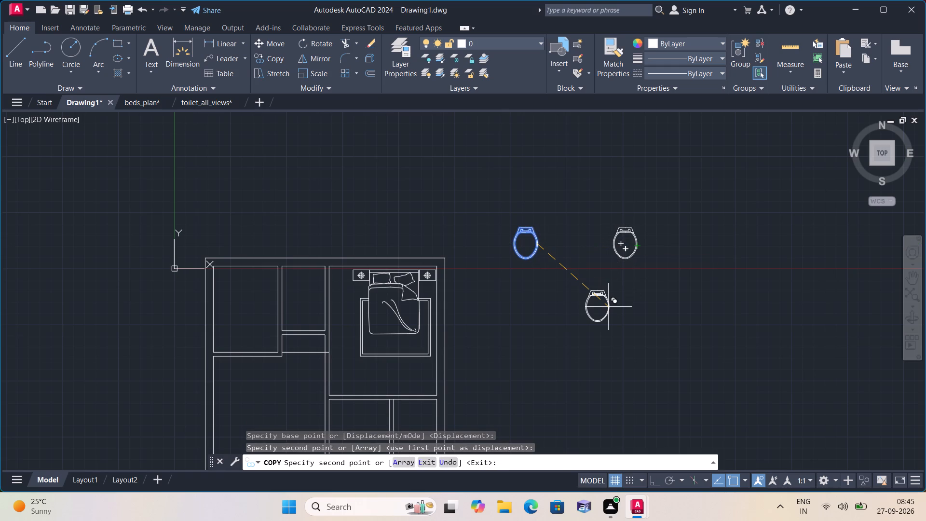
{"action": "key", "text": "Escape"}
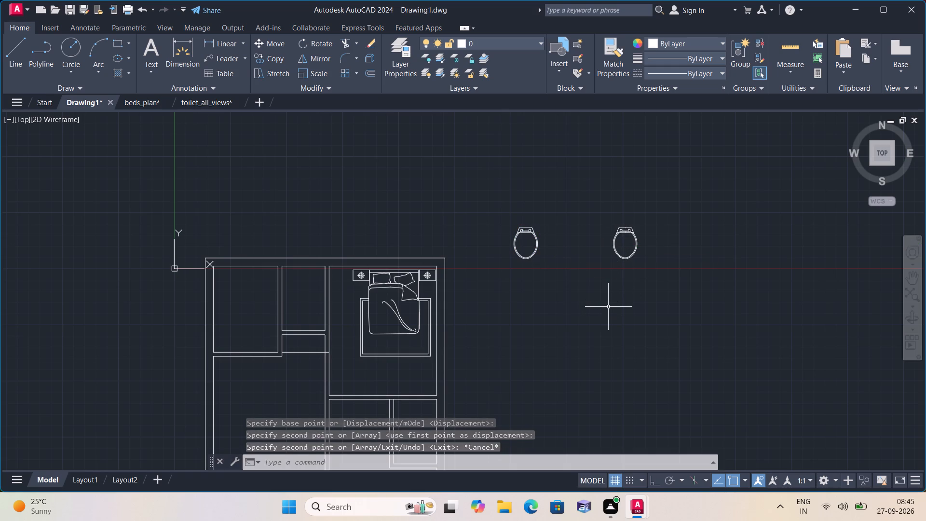
Rotate the copied toilet 90° counterclockwise with Ortho on, so its hinge end faces left, and turn Ortho off.
{"action": "left_click", "coordinate": [654, 281]}
{"action": "left_click", "coordinate": [599, 202]}
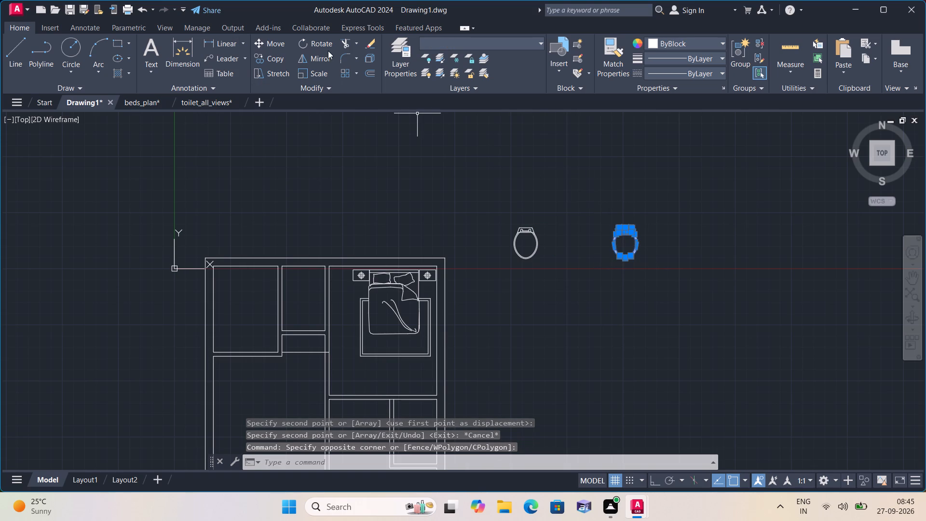
{"action": "left_click", "coordinate": [329, 41]}
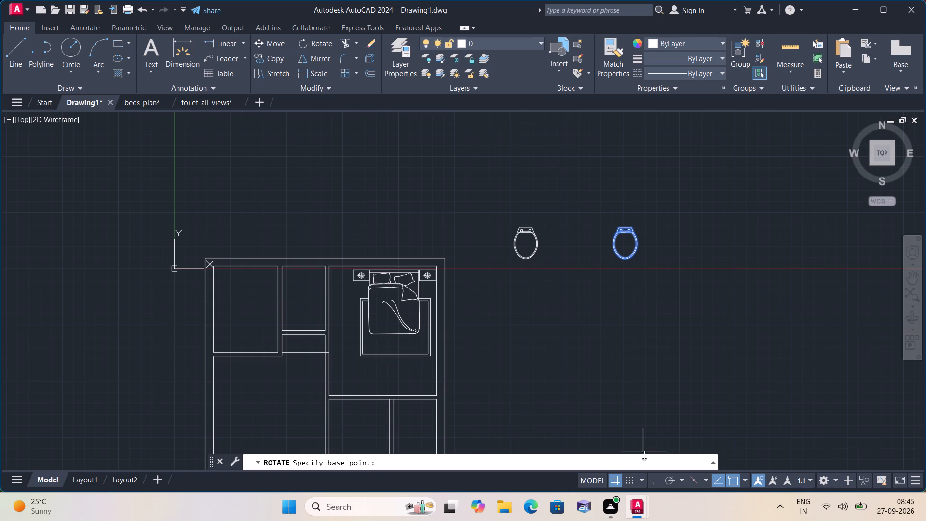
{"action": "left_click", "coordinate": [655, 488]}
{"action": "left_click", "coordinate": [626, 250]}
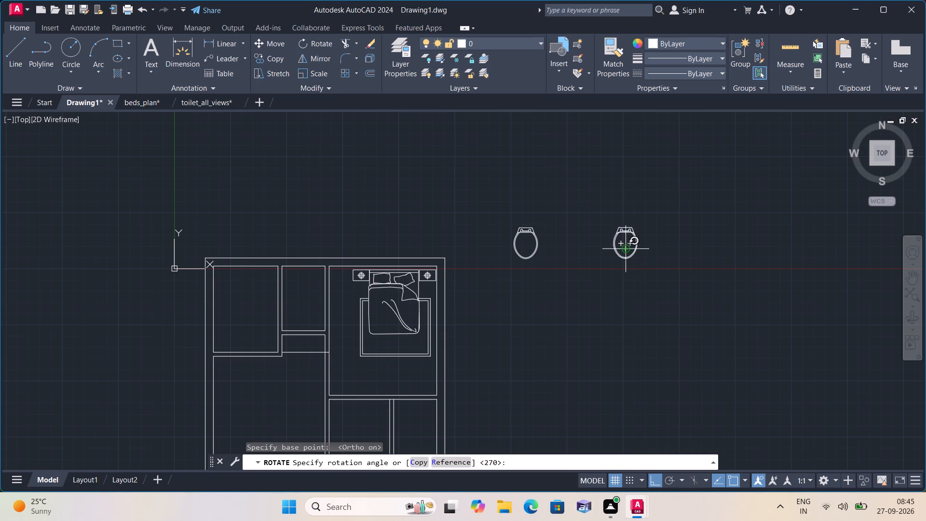
{"action": "left_click", "coordinate": [643, 166]}
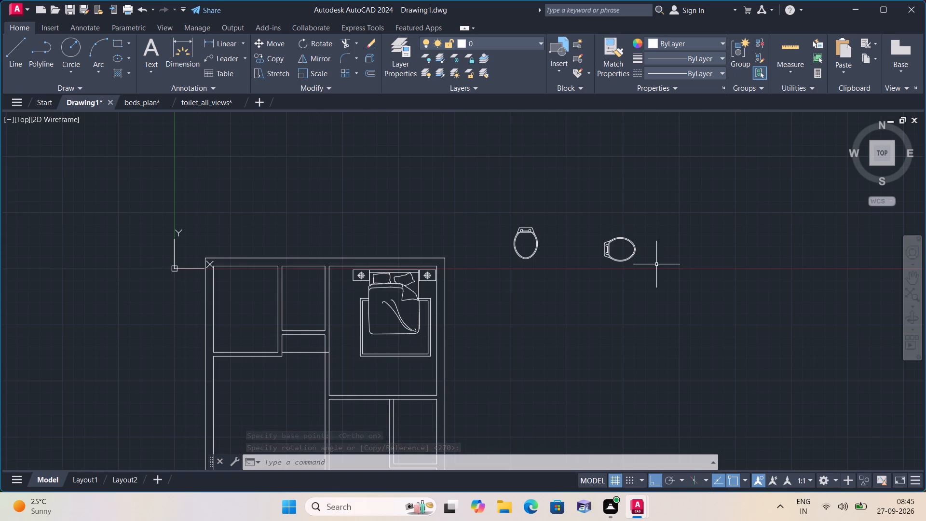
{"action": "left_click", "coordinate": [659, 486]}
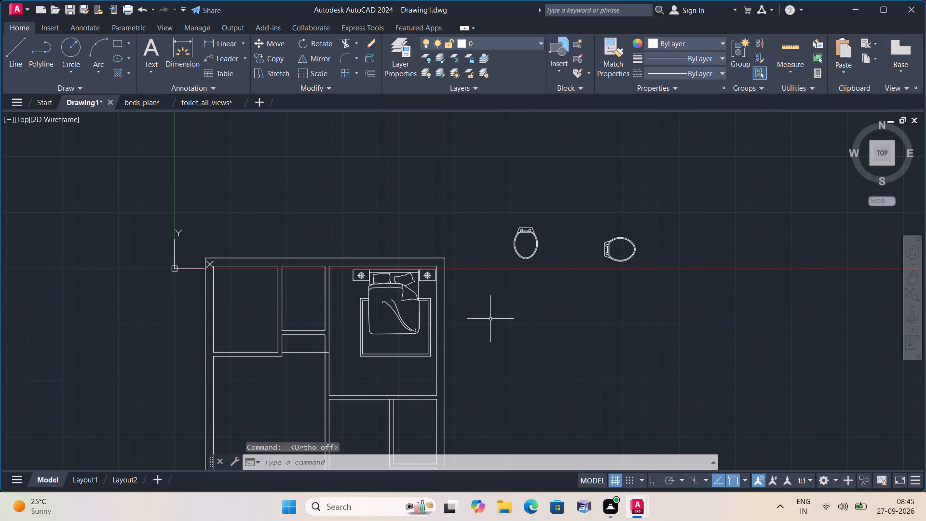
Move the upright toilet into the narrow top-middle room, with its hinge end against the top wall.
{"action": "middle_click_drag", "start_coordinate": [490, 319], "coordinate": [667, 258]}
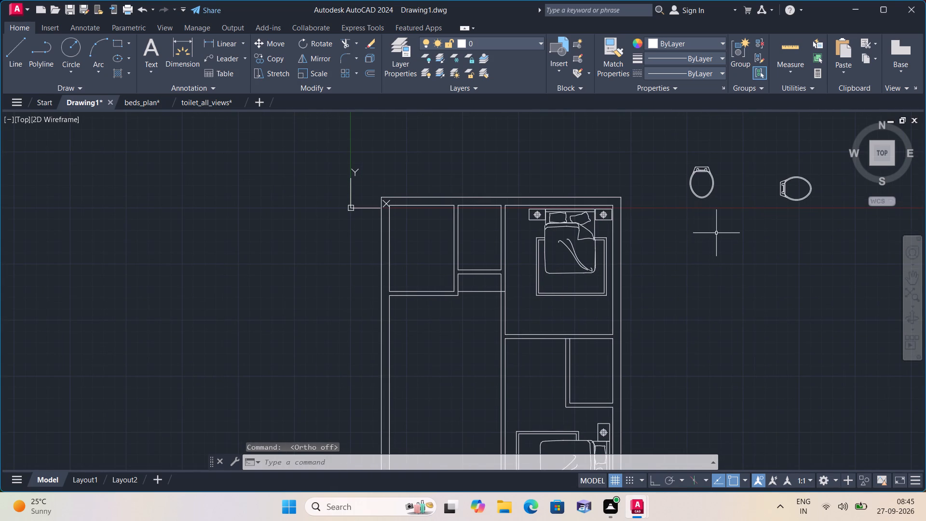
{"action": "left_click_drag", "start_coordinate": [716, 233], "coordinate": [716, 224]}
{"action": "left_click", "coordinate": [670, 148]}
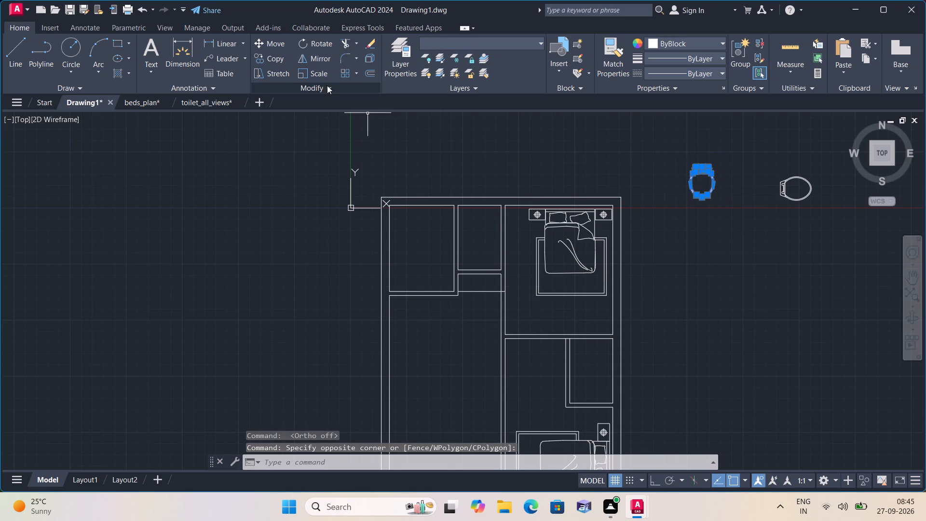
{"action": "left_click_drag", "start_coordinate": [276, 41], "coordinate": [287, 64]}
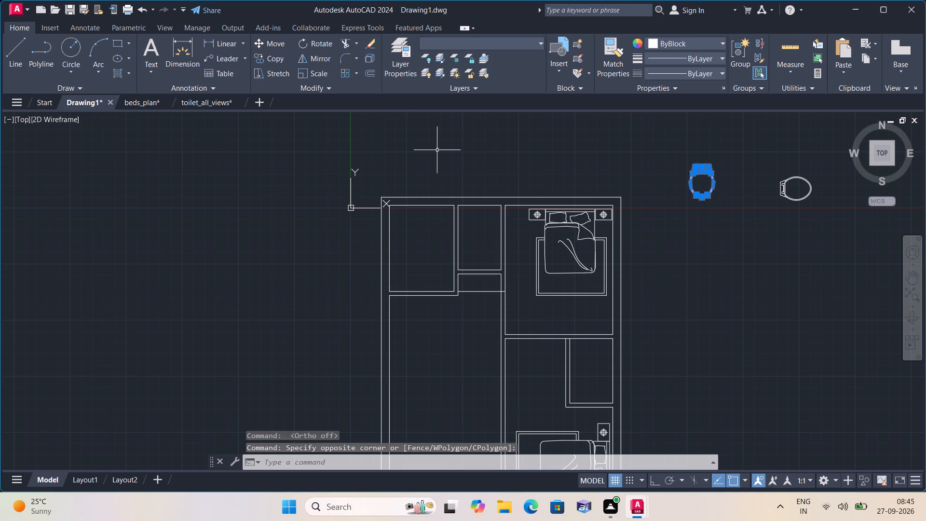
{"action": "left_click", "coordinate": [283, 44]}
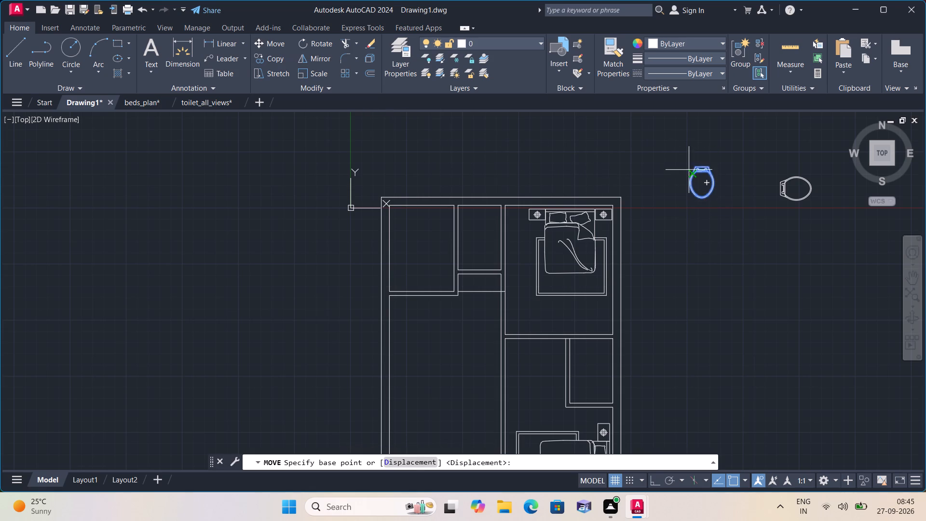
{"action": "left_click", "coordinate": [702, 177]}
{"action": "scroll", "coordinate": [486, 218], "scroll_direction": "up", "scroll_amount": 2}
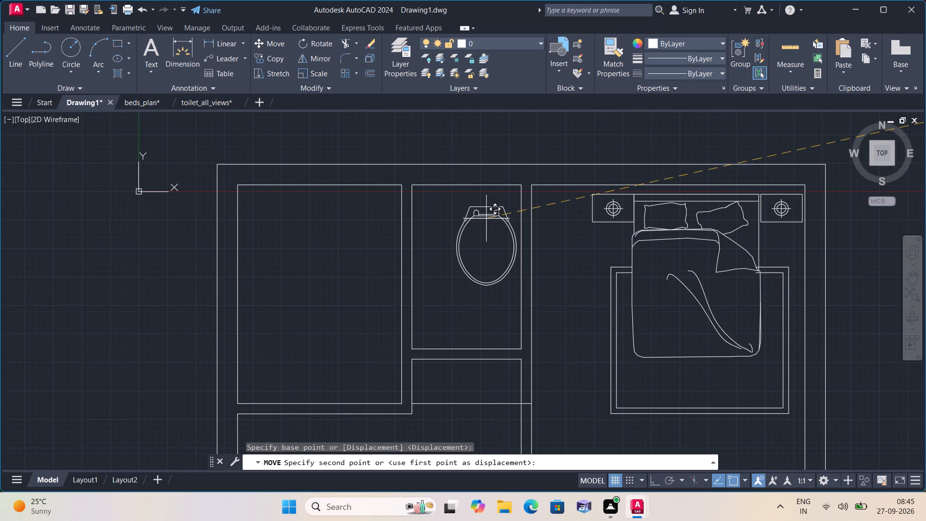
{"action": "left_click", "coordinate": [473, 198]}
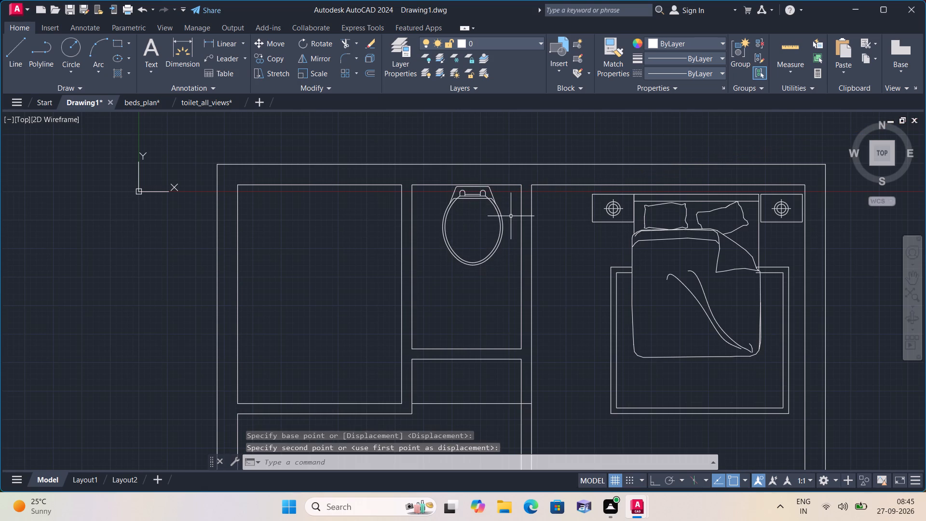
Move the rotated toilet to an open spot outside the plan's right outer wall, level with the top-right bedroom.
{"action": "middle_click_drag", "start_coordinate": [511, 216], "coordinate": [377, 220]}
{"action": "scroll", "coordinate": [376, 219], "scroll_direction": "down", "scroll_amount": 2}
{"action": "left_click", "coordinate": [750, 253]}
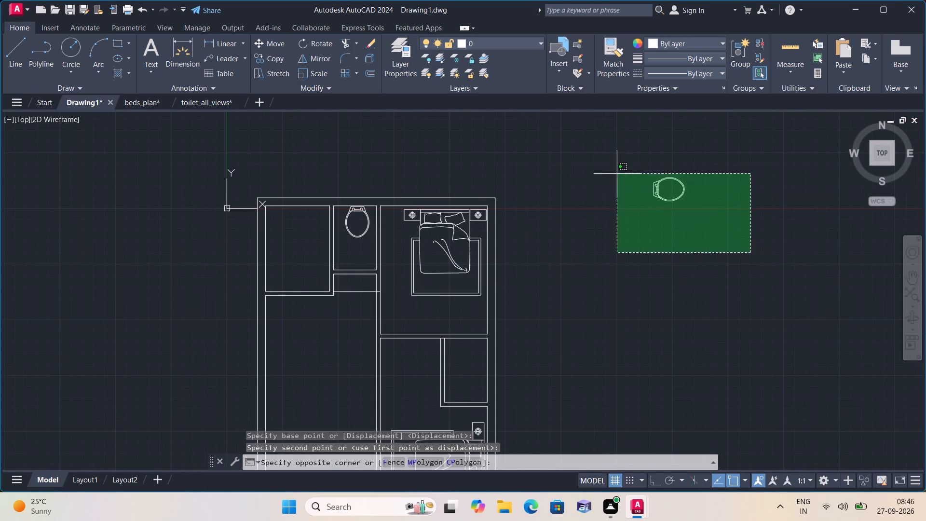
{"action": "left_click", "coordinate": [609, 149]}
{"action": "left_click", "coordinate": [278, 50]}
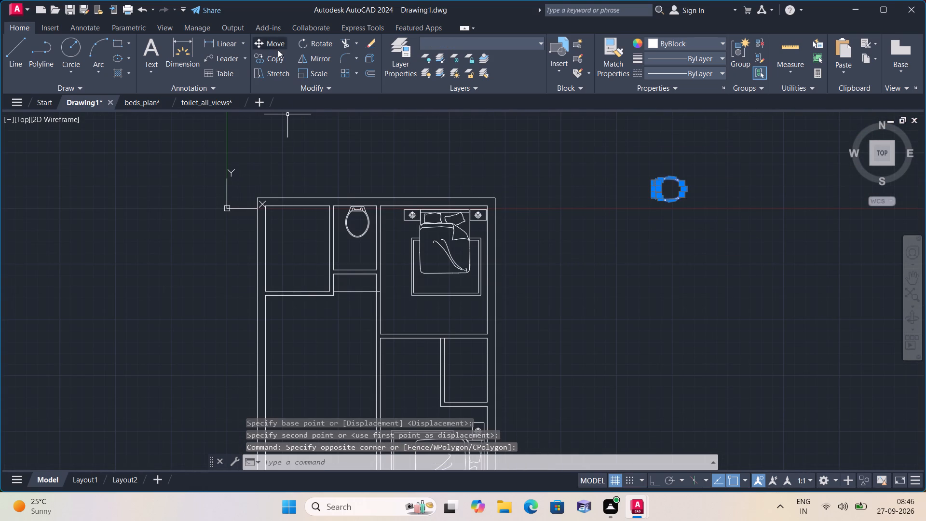
{"action": "left_click", "coordinate": [677, 190]}
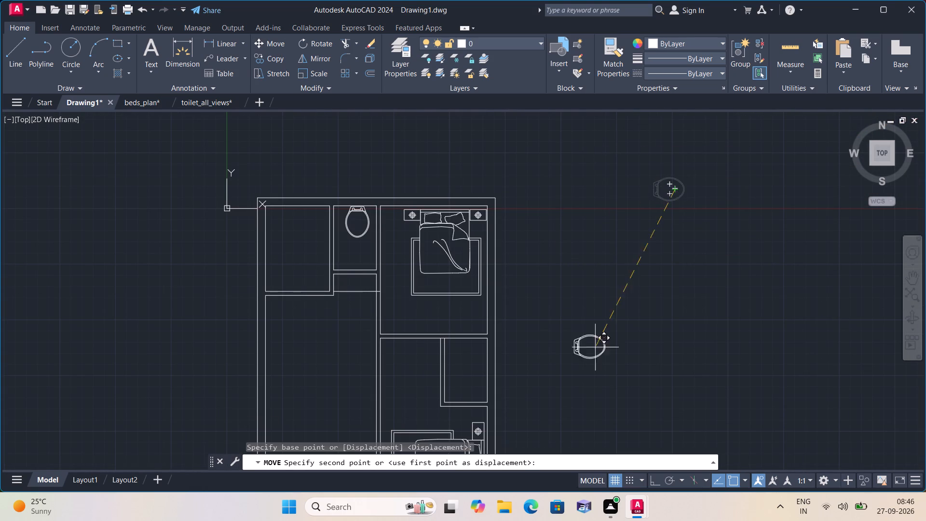
{"action": "scroll", "coordinate": [480, 378], "scroll_direction": "up", "scroll_amount": 3}
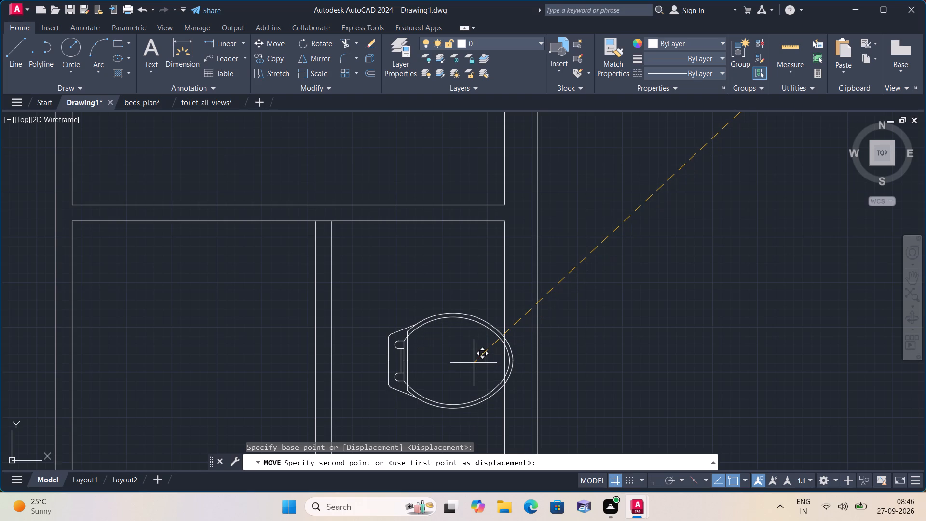
{"action": "scroll", "coordinate": [474, 363], "scroll_direction": "up", "scroll_amount": 1}
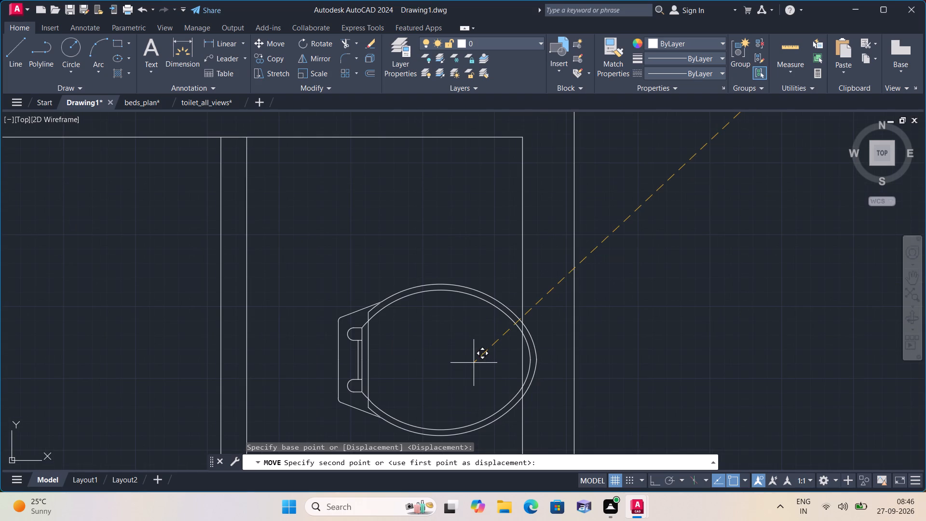
{"action": "scroll", "coordinate": [541, 332], "scroll_direction": "down", "scroll_amount": 2}
{"action": "scroll", "coordinate": [621, 301], "scroll_direction": "down", "scroll_amount": 2}
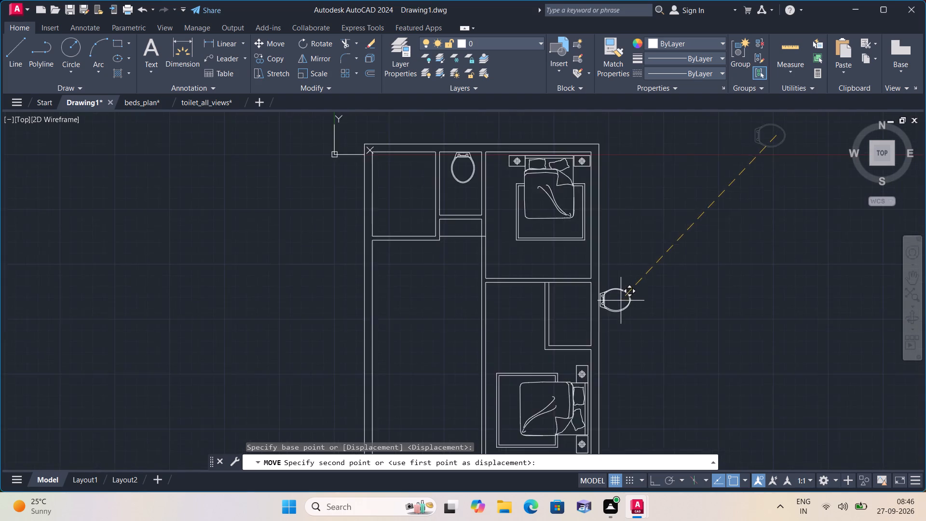
{"action": "scroll", "coordinate": [621, 301], "scroll_direction": "down", "scroll_amount": 2}
{"action": "scroll", "coordinate": [592, 265], "scroll_direction": "up", "scroll_amount": 3}
{"action": "left_click", "coordinate": [835, 251]}
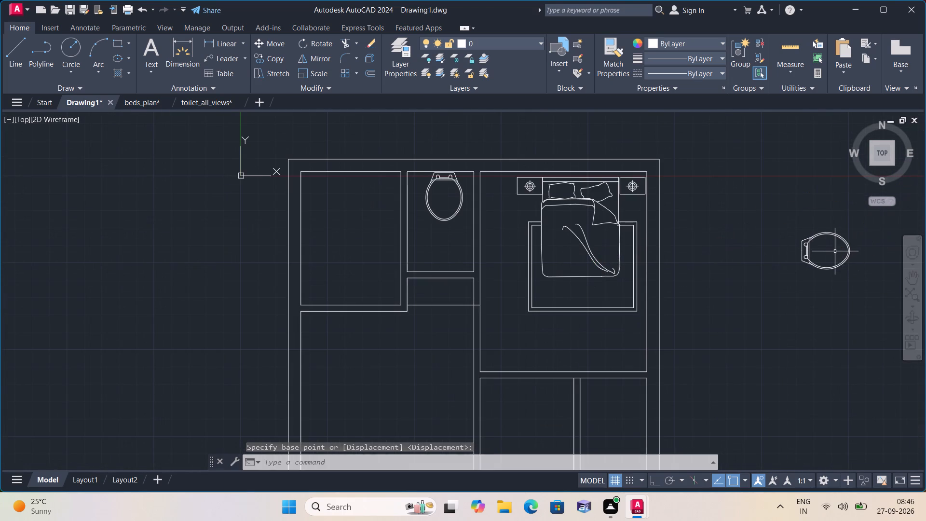
Scale the upright toilet in the narrow top-middle room down to a little under half its size.
{"action": "scroll", "coordinate": [742, 288], "scroll_direction": "down", "scroll_amount": 1}
{"action": "scroll", "coordinate": [541, 257], "scroll_direction": "up", "scroll_amount": 2}
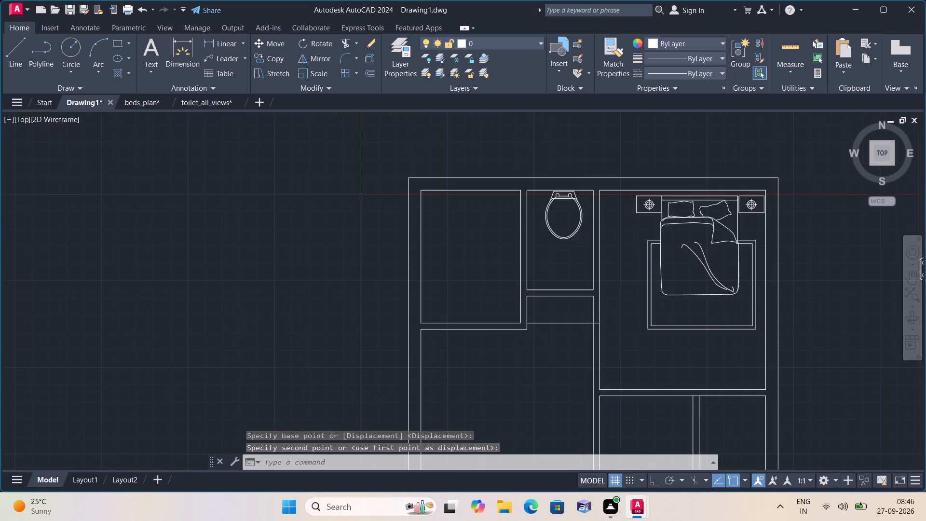
{"action": "middle_click_drag", "start_coordinate": [541, 257], "coordinate": [572, 374]}
{"action": "middle_click_drag", "start_coordinate": [632, 376], "coordinate": [636, 433]}
{"action": "scroll", "coordinate": [636, 433], "scroll_direction": "up", "scroll_amount": 1}
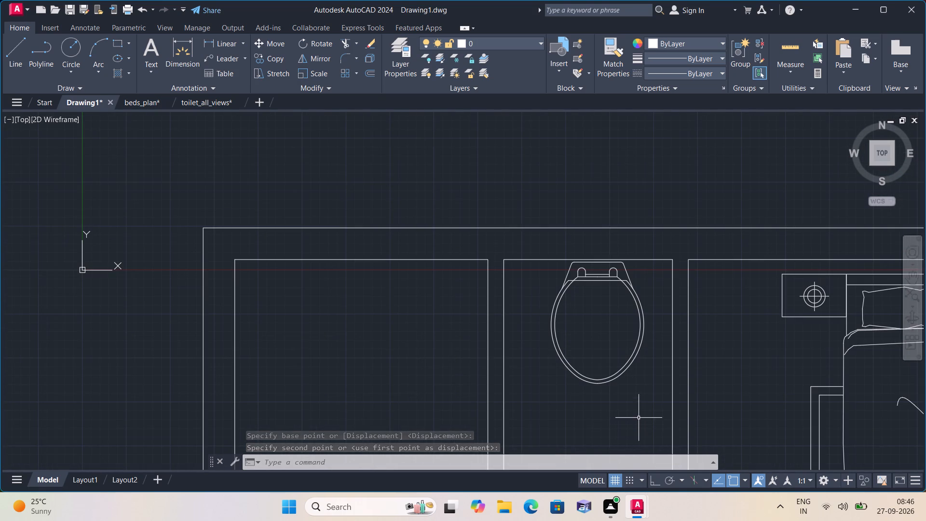
{"action": "left_click_drag", "start_coordinate": [637, 400], "coordinate": [621, 353]}
{"action": "left_click", "coordinate": [542, 269]}
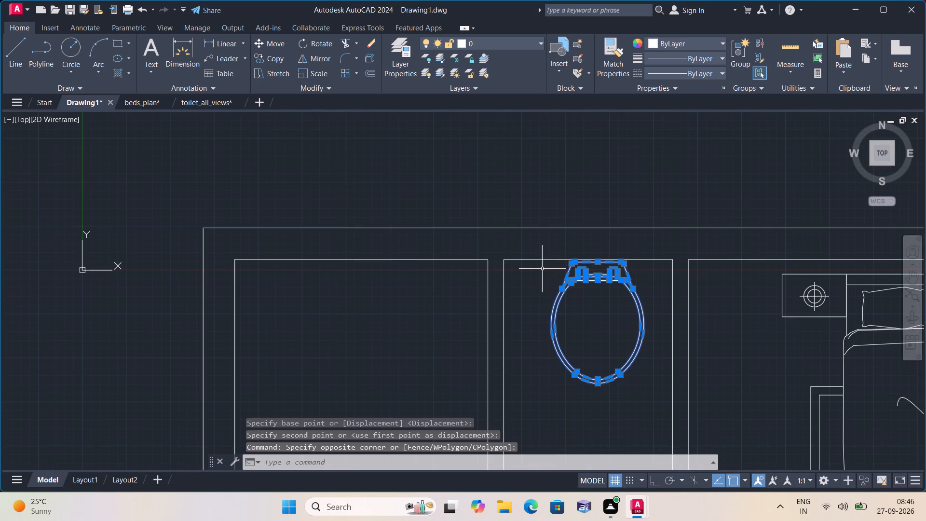
{"action": "left_click", "coordinate": [317, 72]}
{"action": "left_click", "coordinate": [586, 319]}
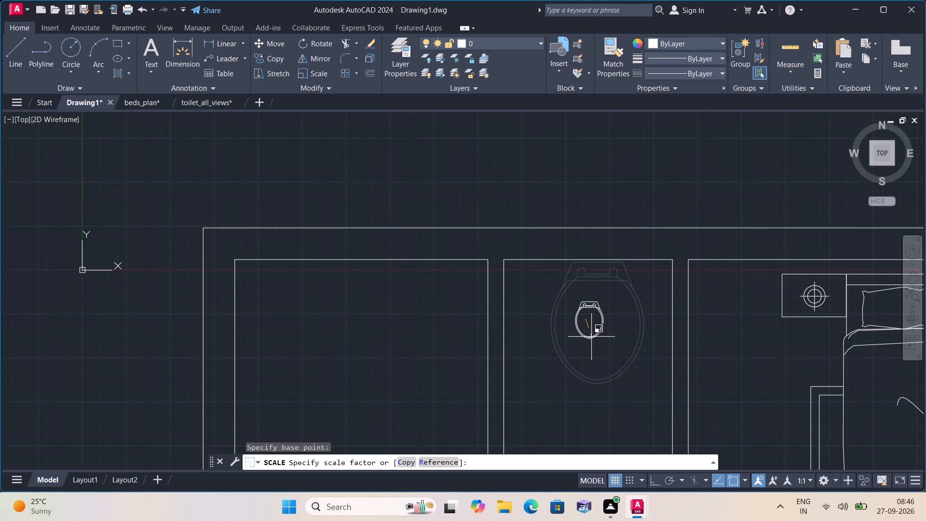
{"action": "left_click", "coordinate": [593, 346]}
Move the reduced upright toilet into the small bathroom below the top-right bedroom, with its hinge end against the top wall.
{"action": "left_click_drag", "start_coordinate": [627, 391], "coordinate": [618, 357]}
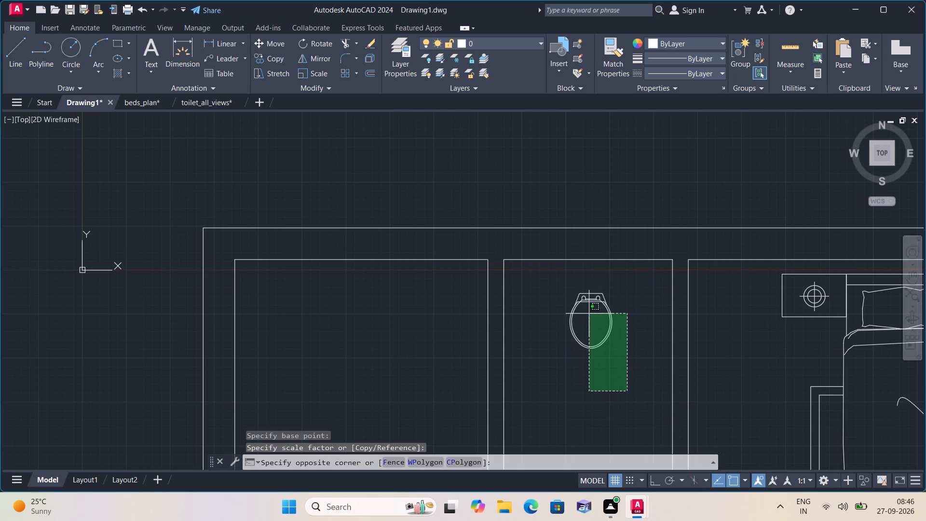
{"action": "left_click", "coordinate": [541, 286]}
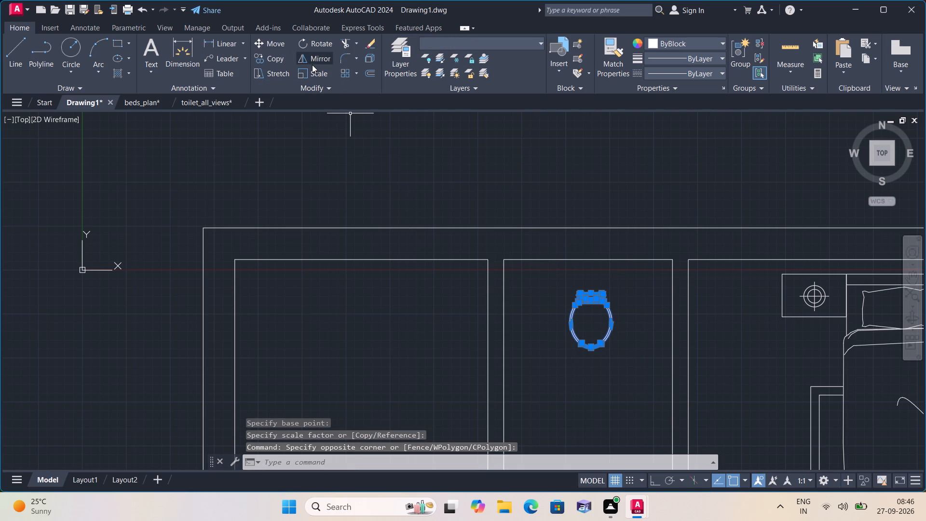
{"action": "left_click", "coordinate": [267, 44]}
{"action": "left_click_drag", "start_coordinate": [591, 319], "coordinate": [598, 336]}
{"action": "middle_click_drag", "start_coordinate": [640, 390], "coordinate": [477, 269]}
{"action": "scroll", "coordinate": [463, 268], "scroll_direction": "down", "scroll_amount": 1}
{"action": "middle_click_drag", "start_coordinate": [611, 420], "coordinate": [439, 253]}
{"action": "middle_click_drag", "start_coordinate": [543, 417], "coordinate": [542, 415]}
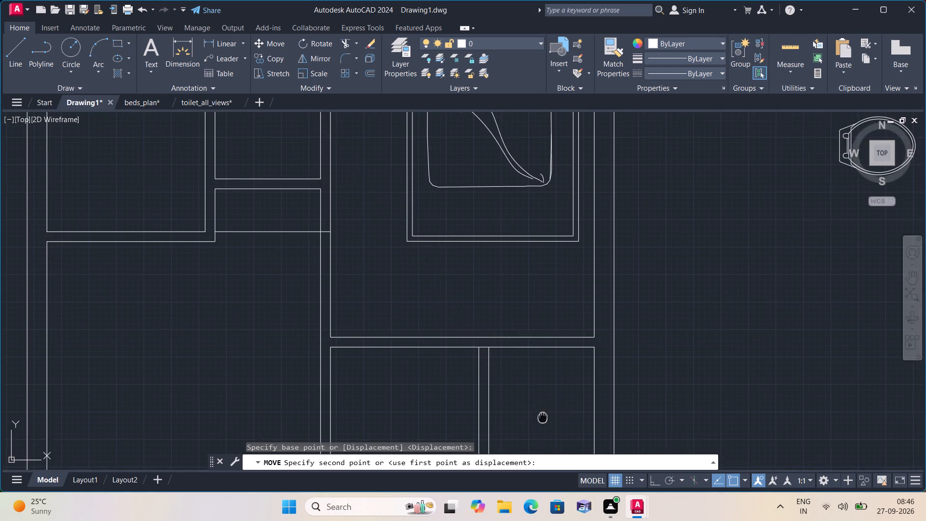
{"action": "middle_click_drag", "start_coordinate": [542, 415], "coordinate": [541, 357]}
{"action": "scroll", "coordinate": [543, 351], "scroll_direction": "down", "scroll_amount": 1}
{"action": "scroll", "coordinate": [518, 329], "scroll_direction": "up", "scroll_amount": 3}
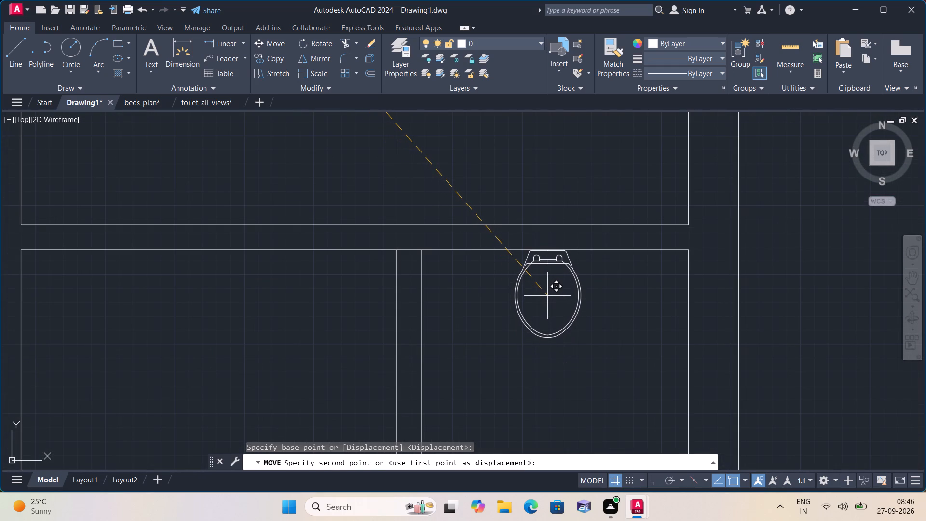
{"action": "left_click", "coordinate": [547, 297]}
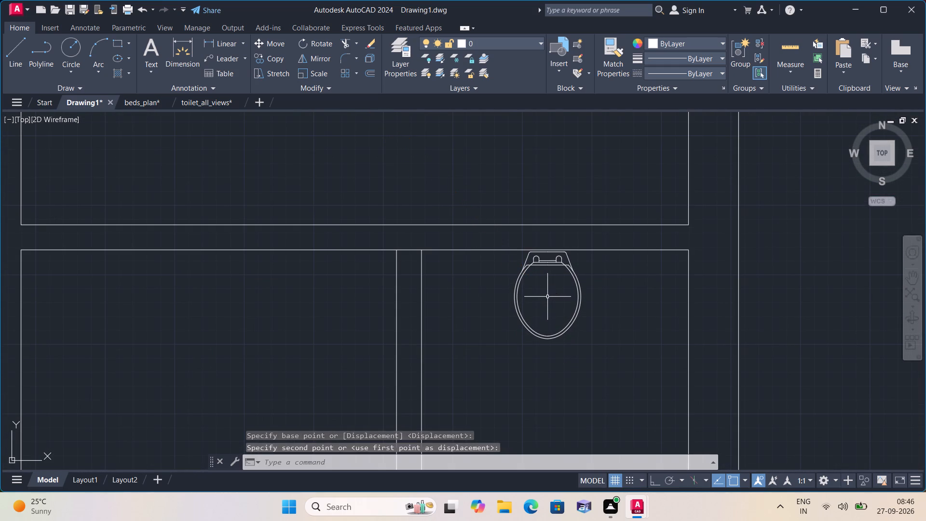
Scale the rotated toilet outside the plan's right wall down to about three-quarters of its size.
{"action": "scroll", "coordinate": [574, 329], "scroll_direction": "down", "scroll_amount": 2}
{"action": "scroll", "coordinate": [639, 330], "scroll_direction": "down", "scroll_amount": 1}
{"action": "middle_click_drag", "start_coordinate": [803, 328], "coordinate": [788, 411]}
{"action": "left_click", "coordinate": [811, 325]}
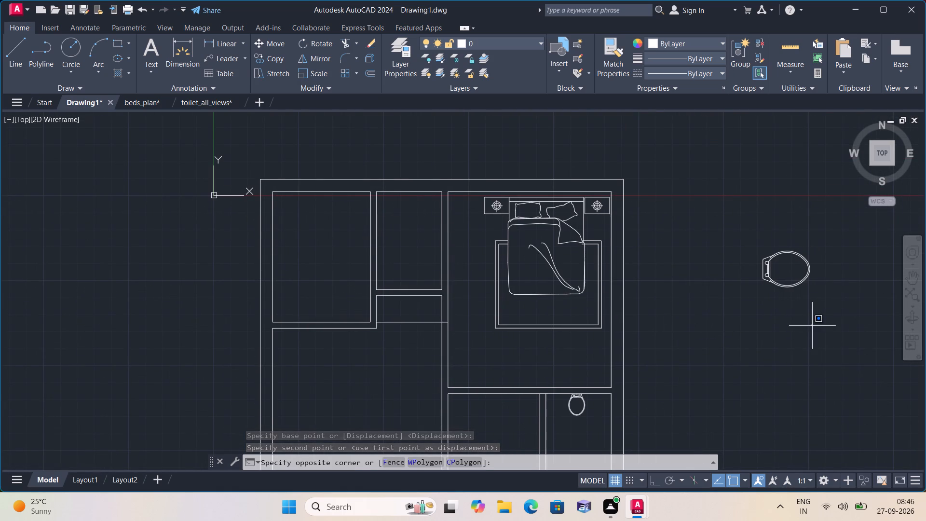
{"action": "left_click", "coordinate": [752, 234]}
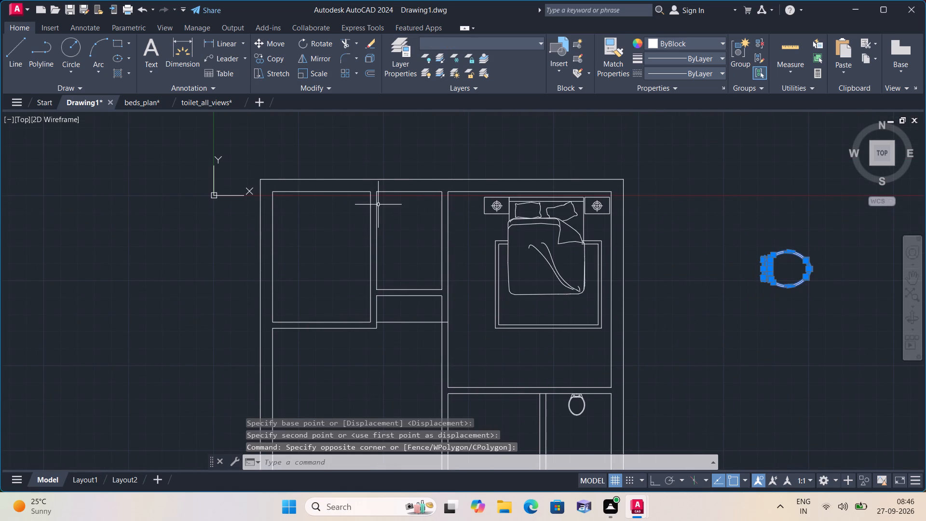
{"action": "left_click", "coordinate": [316, 76]}
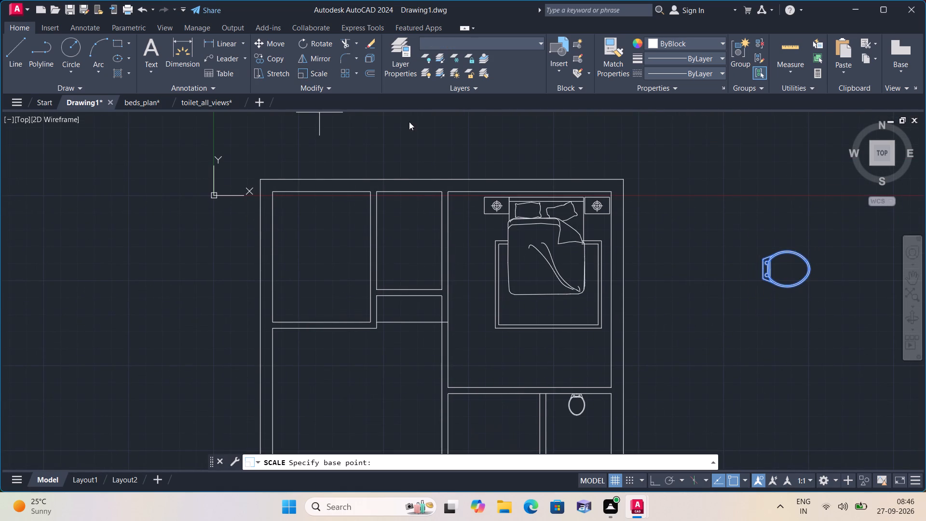
{"action": "left_click", "coordinate": [781, 271]}
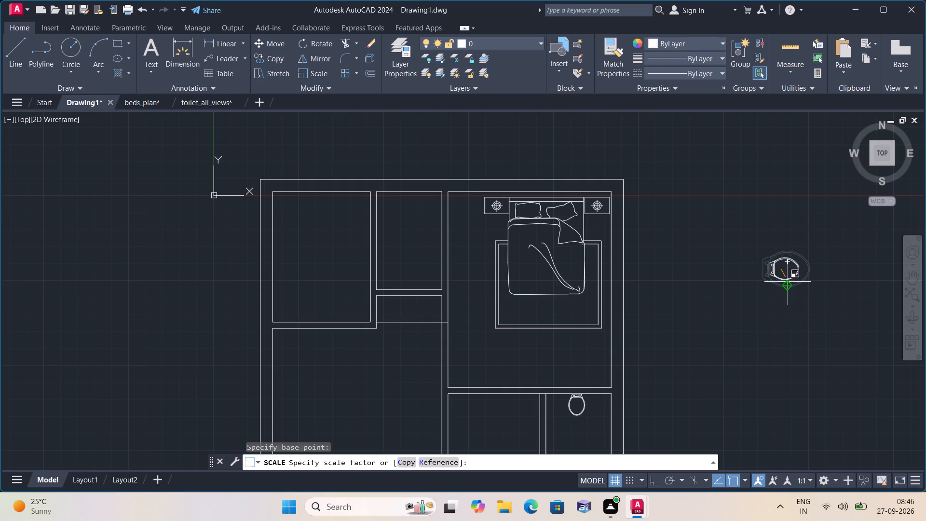
{"action": "left_click", "coordinate": [788, 282]}
Move the rotated toilet into the upper part of the narrow top-middle room, with its hinge end against the left wall.
{"action": "left_click_drag", "start_coordinate": [821, 322], "coordinate": [800, 288]}
{"action": "left_click", "coordinate": [733, 232]}
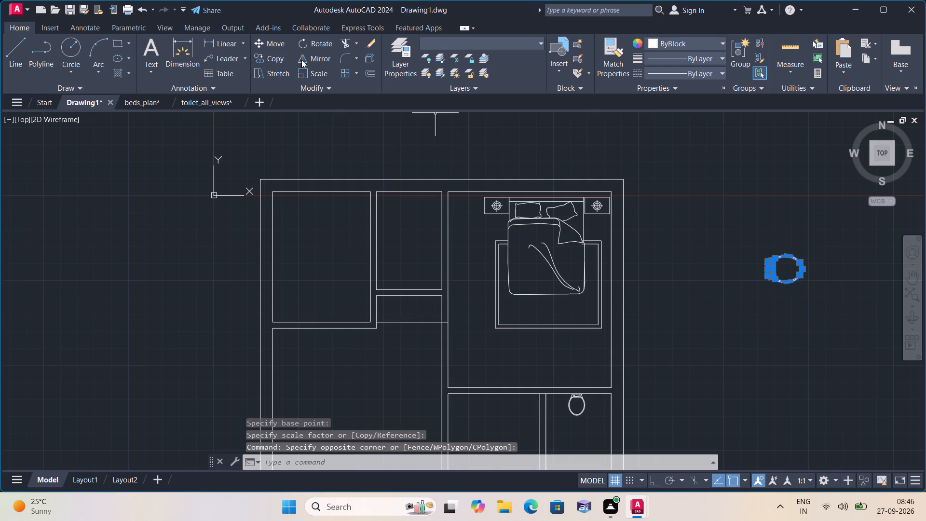
{"action": "left_click", "coordinate": [282, 43]}
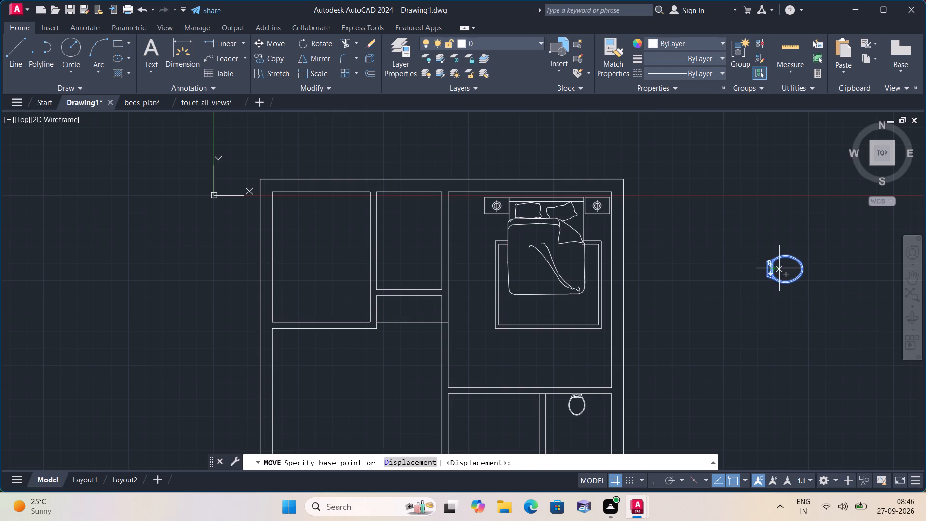
{"action": "left_click", "coordinate": [779, 268]}
{"action": "middle_click_drag", "start_coordinate": [400, 226], "coordinate": [480, 313]}
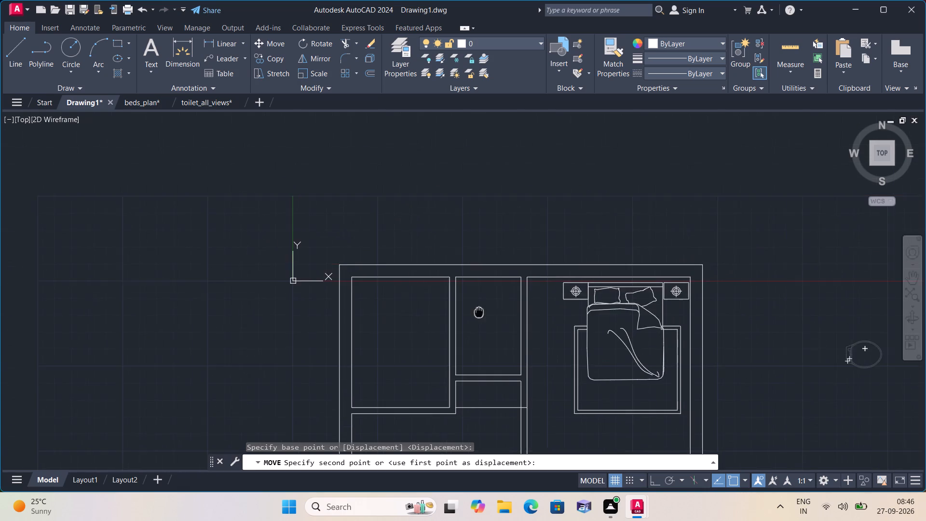
{"action": "scroll", "coordinate": [455, 308], "scroll_direction": "up", "scroll_amount": 3}
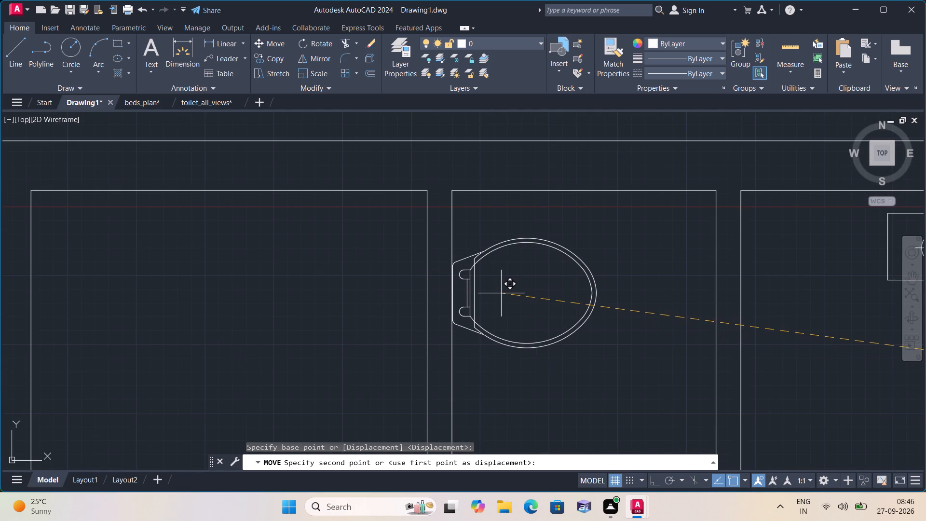
{"action": "left_click", "coordinate": [502, 292]}
With Ortho on, draw an L-shaped counter line in the top-left room, running just over 4'-2" left from the right wall, then down to the bottom wall.
{"action": "scroll", "coordinate": [515, 288], "scroll_direction": "down", "scroll_amount": 3}
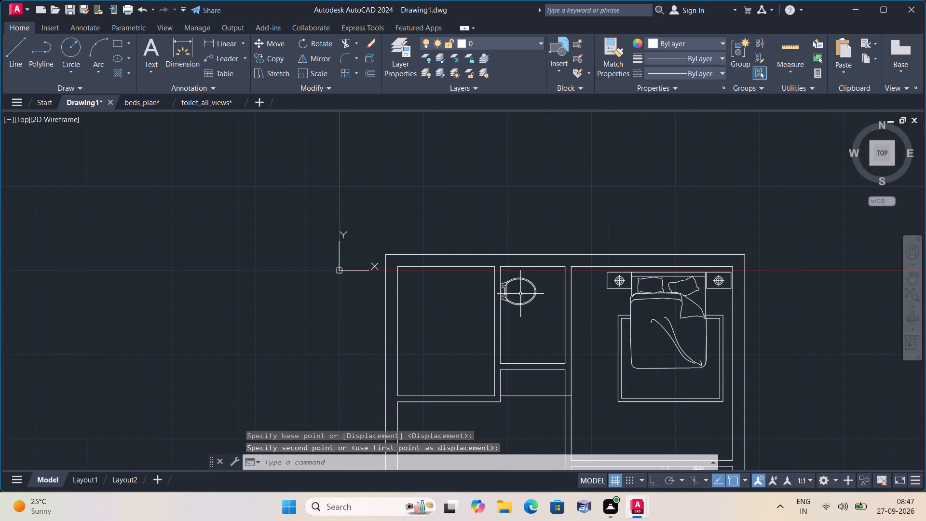
{"action": "scroll", "coordinate": [494, 319], "scroll_direction": "down", "scroll_amount": 2}
{"action": "middle_click_drag", "start_coordinate": [473, 325], "coordinate": [490, 306]}
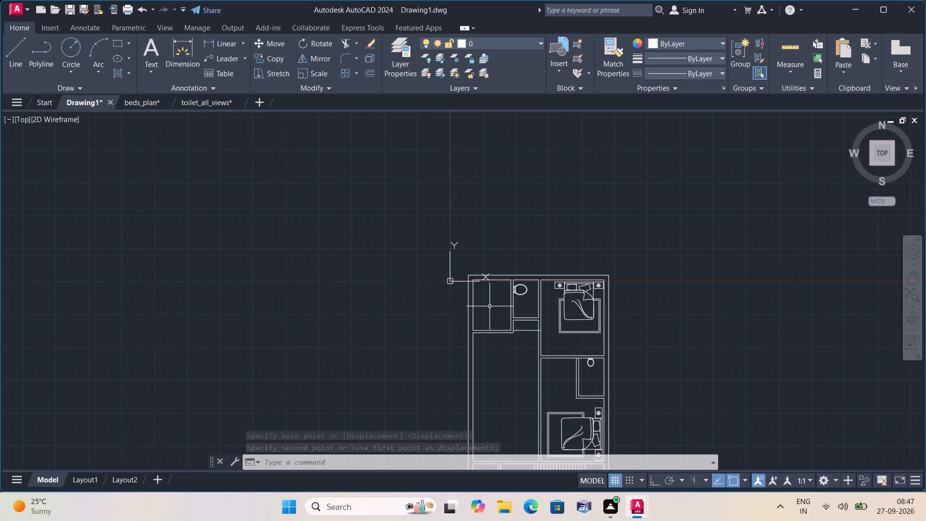
{"action": "scroll", "coordinate": [490, 306], "scroll_direction": "up", "scroll_amount": 4}
{"action": "middle_click_drag", "start_coordinate": [477, 316], "coordinate": [544, 264]}
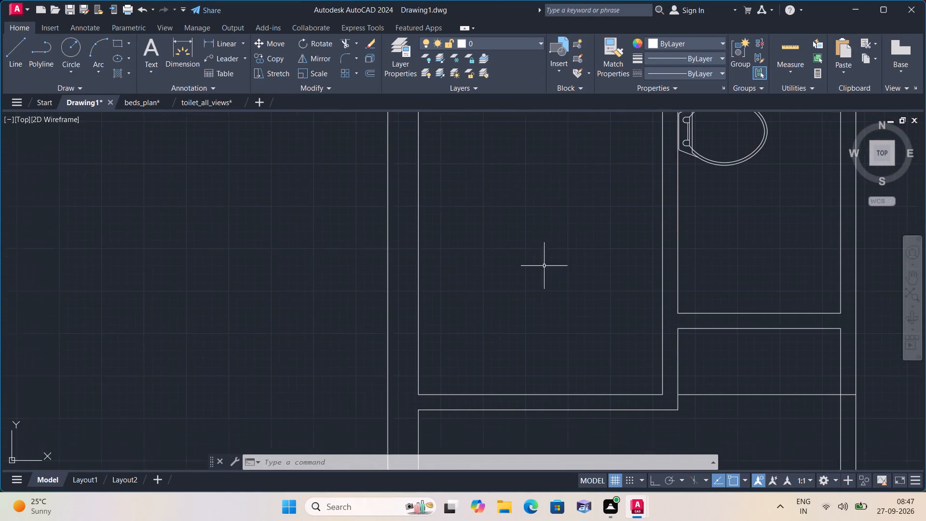
{"action": "scroll", "coordinate": [539, 271], "scroll_direction": "down", "scroll_amount": 1}
{"action": "type", "text": "l"}
{"action": "key", "text": "space"}
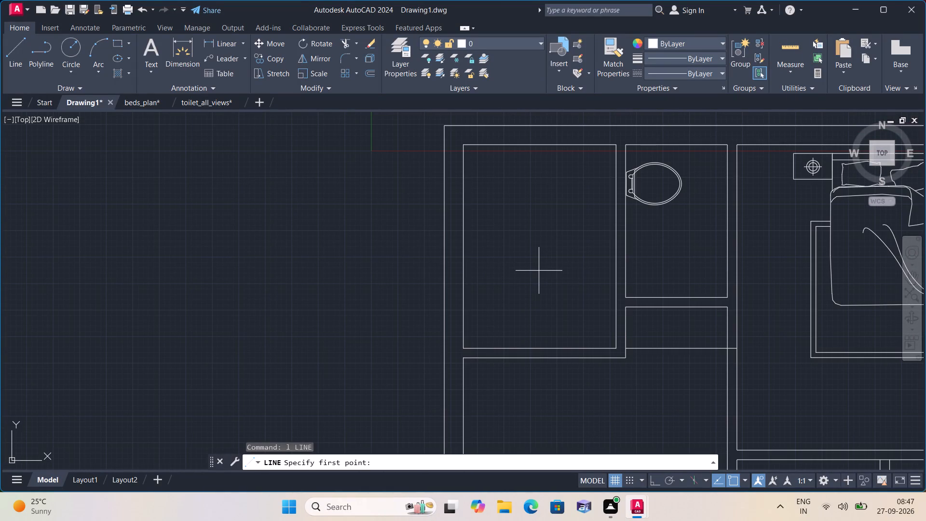
{"action": "left_click", "coordinate": [615, 189]}
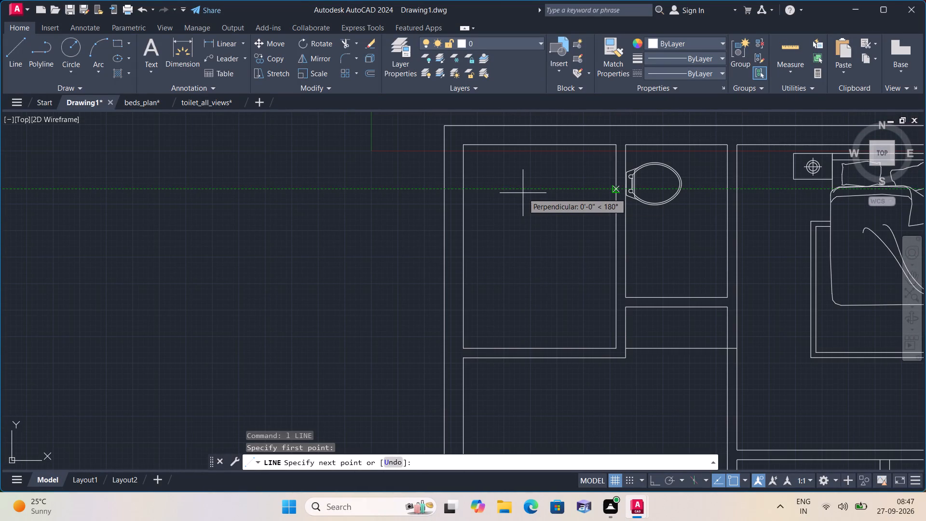
{"action": "key", "text": "F8"}
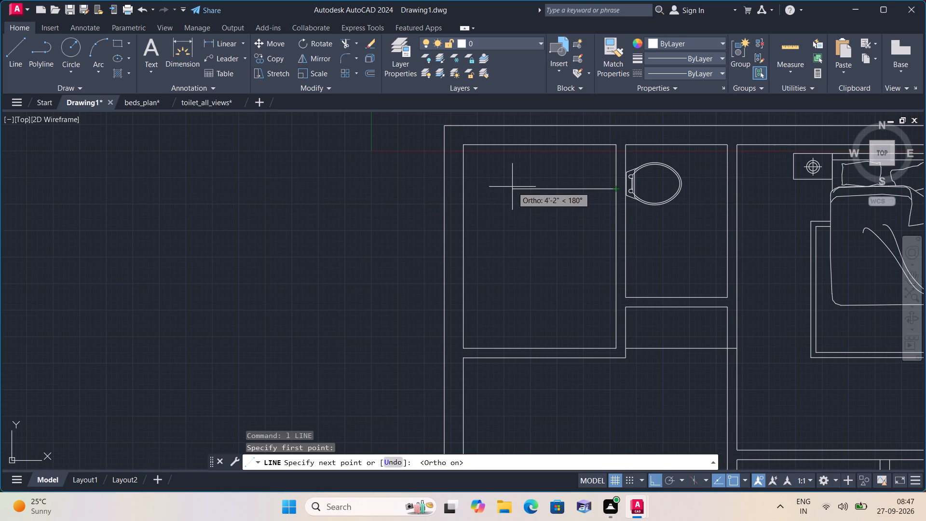
{"action": "left_click", "coordinate": [508, 187]}
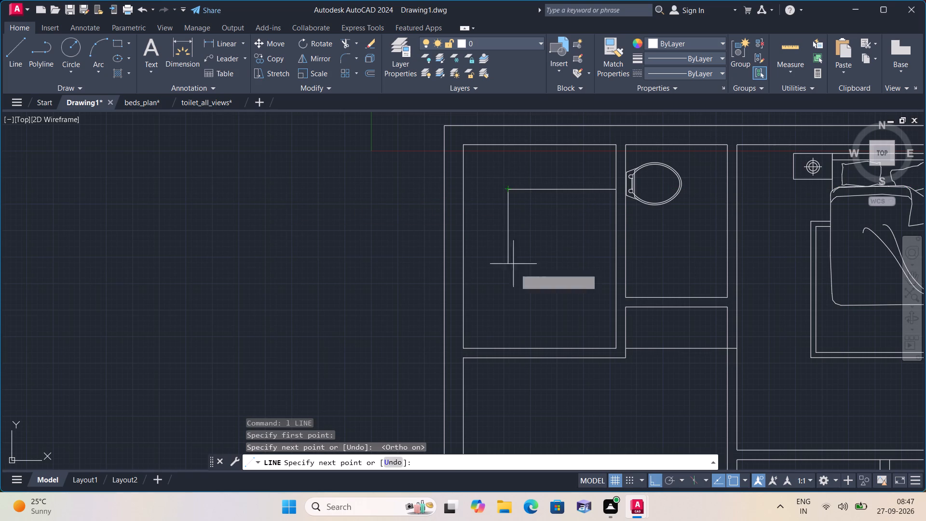
{"action": "left_click", "coordinate": [509, 348]}
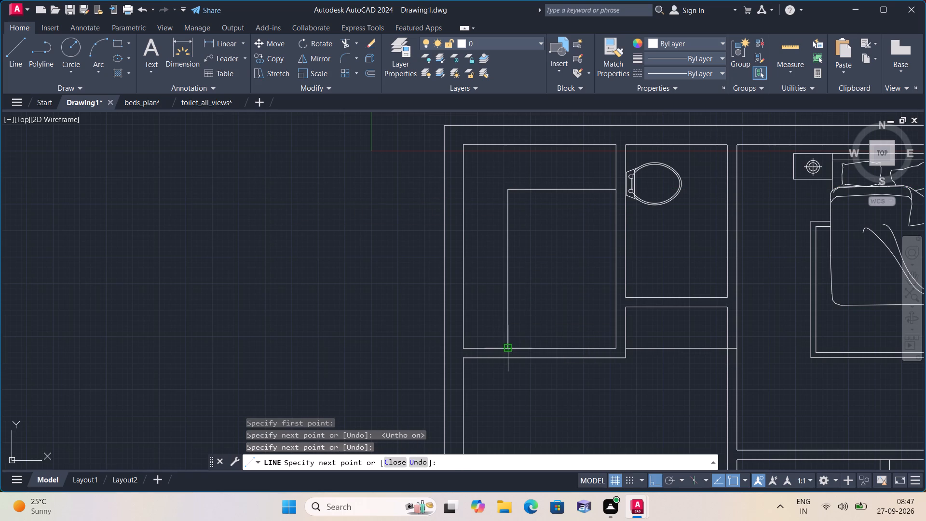
{"action": "key", "text": "space"}
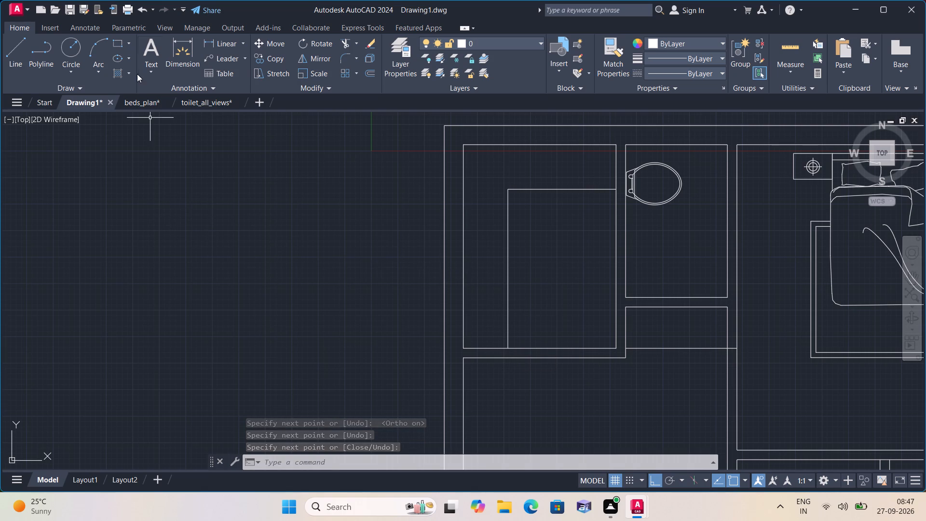
Open cooktop_2.dwg and copy the two-burner cooktop with the rounded double border and central grille to the clipboard.
{"action": "left_click", "coordinate": [12, 8]}
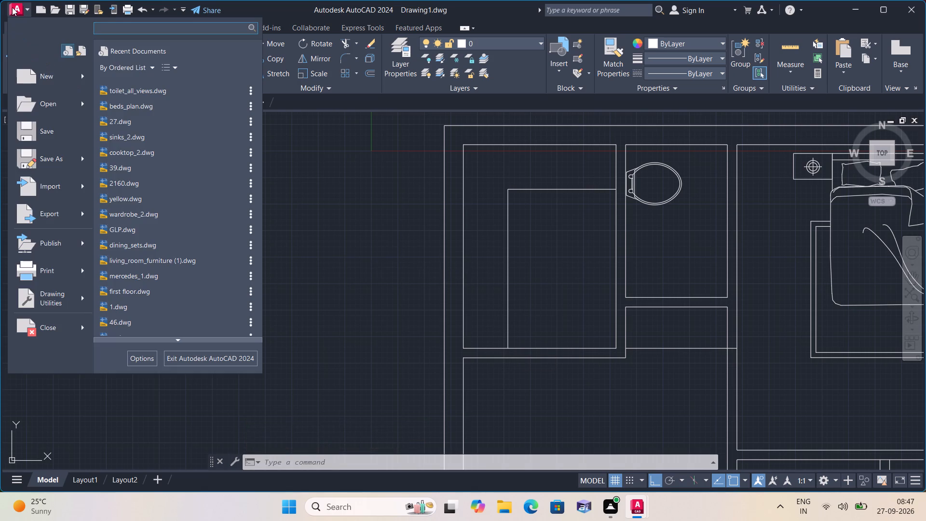
{"action": "left_click", "coordinate": [164, 151]}
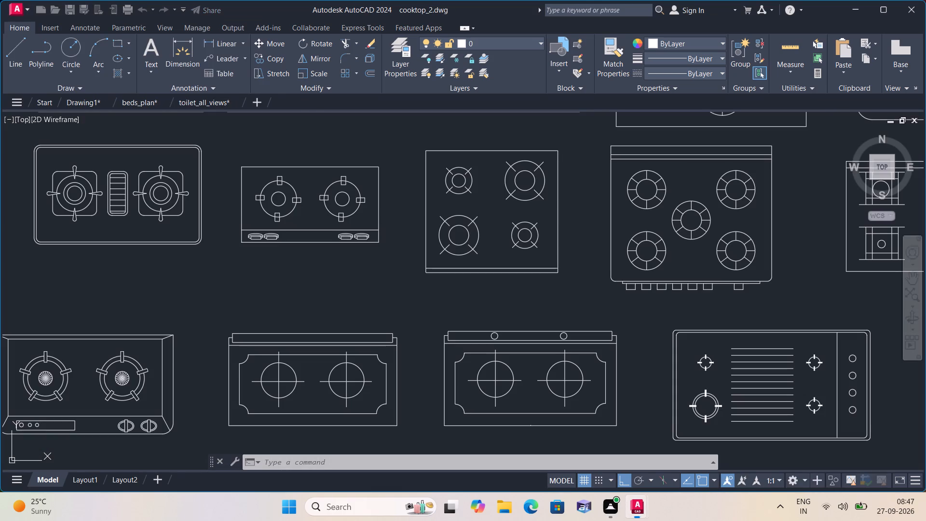
{"action": "middle_click_drag", "start_coordinate": [337, 273], "coordinate": [710, 236]}
{"action": "scroll", "coordinate": [710, 236], "scroll_direction": "down", "scroll_amount": 1}
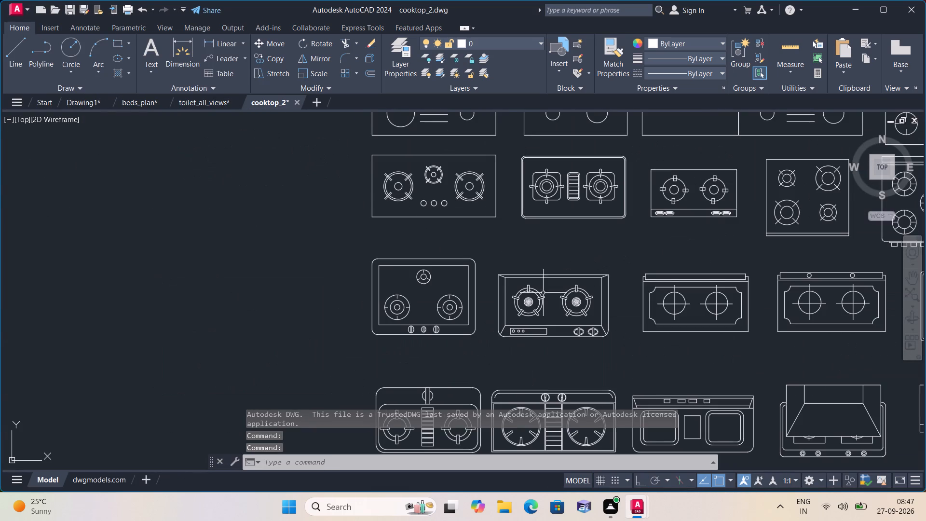
{"action": "middle_click_drag", "start_coordinate": [575, 259], "coordinate": [597, 374]}
{"action": "scroll", "coordinate": [593, 365], "scroll_direction": "down", "scroll_amount": 1}
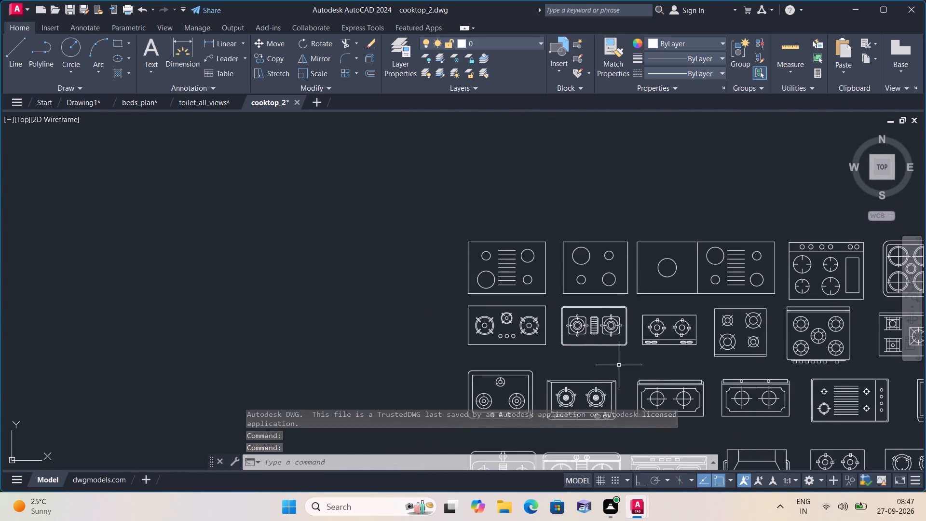
{"action": "scroll", "coordinate": [619, 365], "scroll_direction": "up", "scroll_amount": 3}
{"action": "middle_click_drag", "start_coordinate": [619, 366], "coordinate": [592, 407]}
{"action": "scroll", "coordinate": [611, 366], "scroll_direction": "down", "scroll_amount": 1}
{"action": "left_click", "coordinate": [621, 391]}
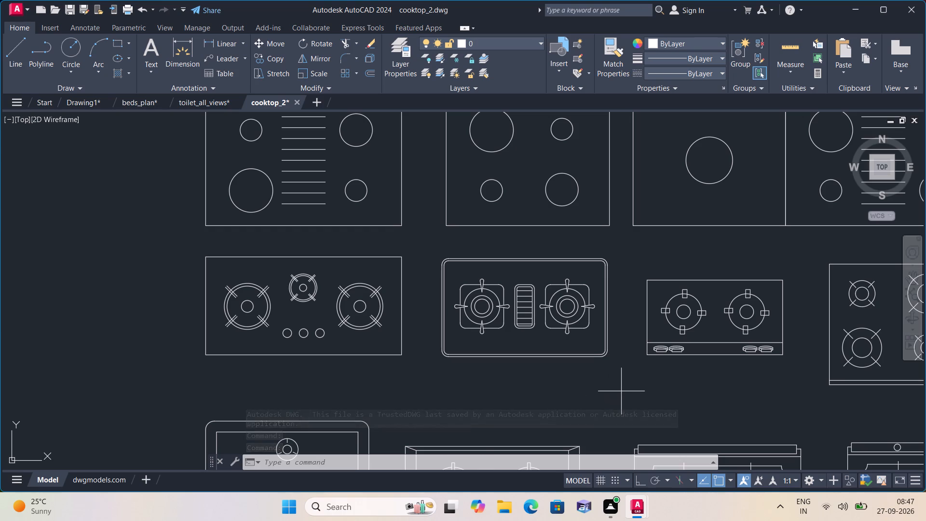
{"action": "left_click", "coordinate": [438, 251]}
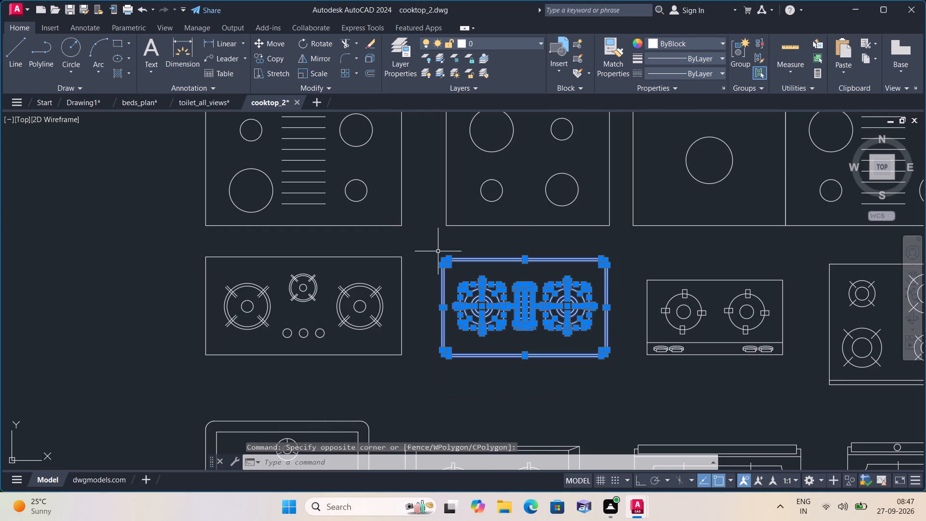
{"action": "key", "text": "ctrl+c"}
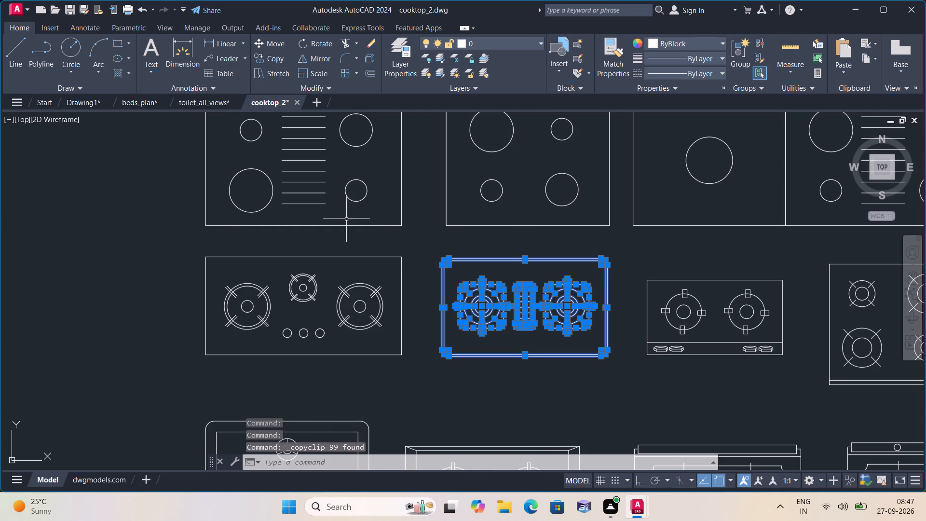
Switch to Drawing1 and paste the copied two-burner cooktop outside the plan's right wall.
{"action": "left_click", "coordinate": [68, 103]}
{"action": "scroll", "coordinate": [355, 231], "scroll_direction": "down", "scroll_amount": 2}
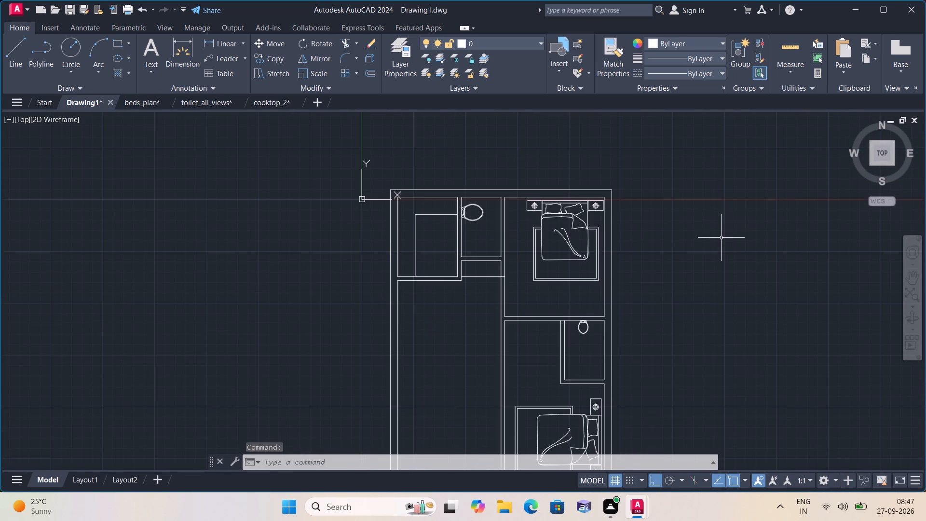
{"action": "key", "text": "ctrl+v"}
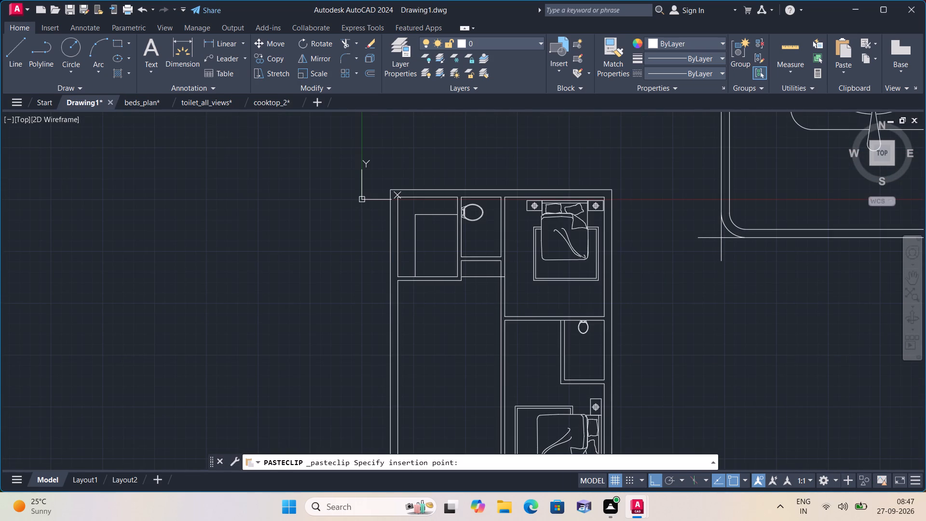
{"action": "scroll", "coordinate": [716, 259], "scroll_direction": "down", "scroll_amount": 1}
{"action": "middle_click_drag", "start_coordinate": [717, 283], "coordinate": [545, 322]}
{"action": "scroll", "coordinate": [715, 283], "scroll_direction": "down", "scroll_amount": 1}
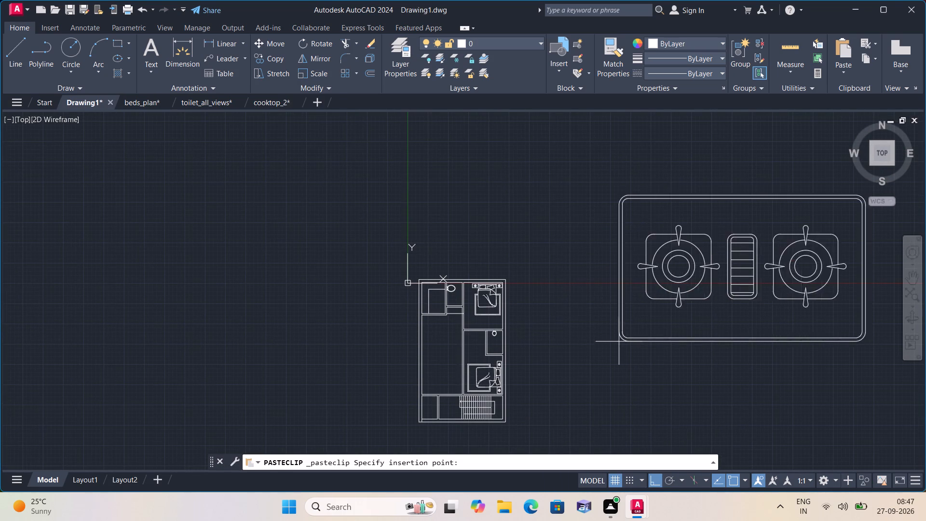
{"action": "left_click", "coordinate": [622, 338]}
Scale the pasted cooktop down to about one-eighth of its size.
{"action": "scroll", "coordinate": [616, 346], "scroll_direction": "down", "scroll_amount": 1}
{"action": "middle_click_drag", "start_coordinate": [614, 346], "coordinate": [529, 344]}
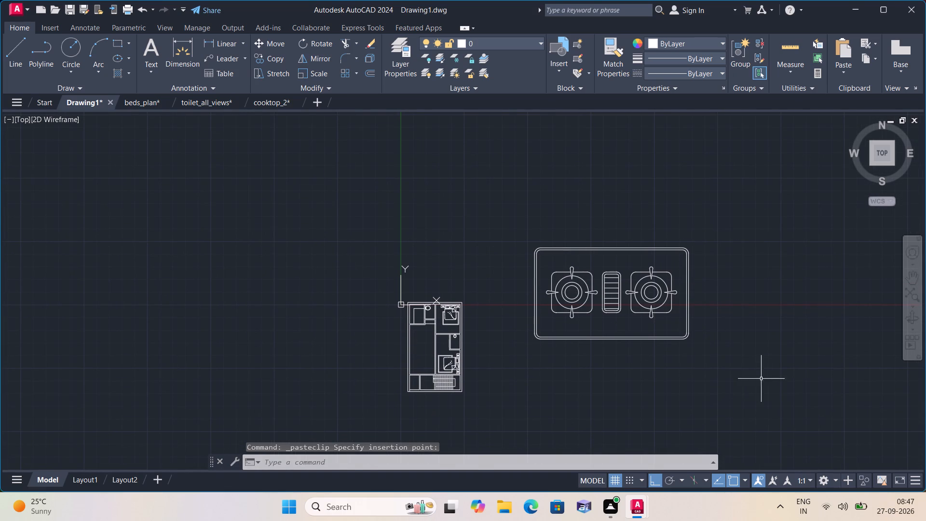
{"action": "left_click", "coordinate": [747, 373]}
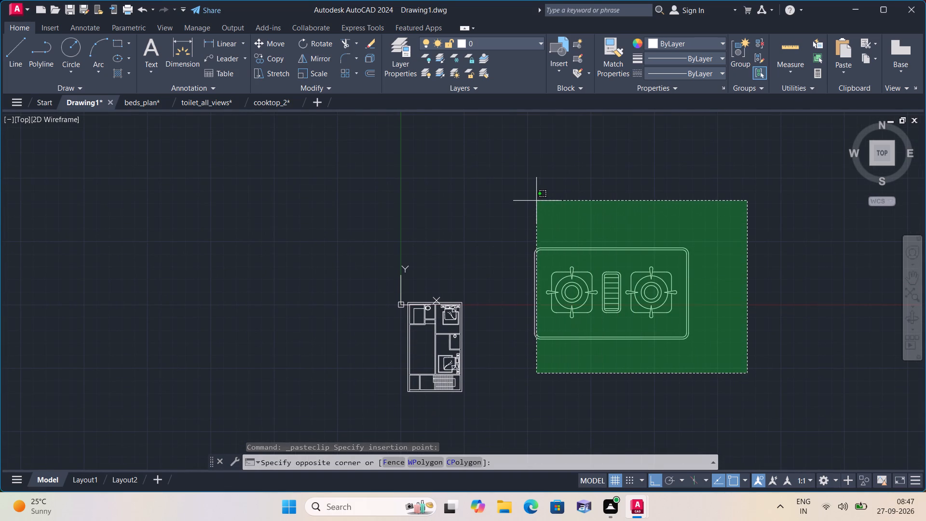
{"action": "left_click", "coordinate": [527, 198]}
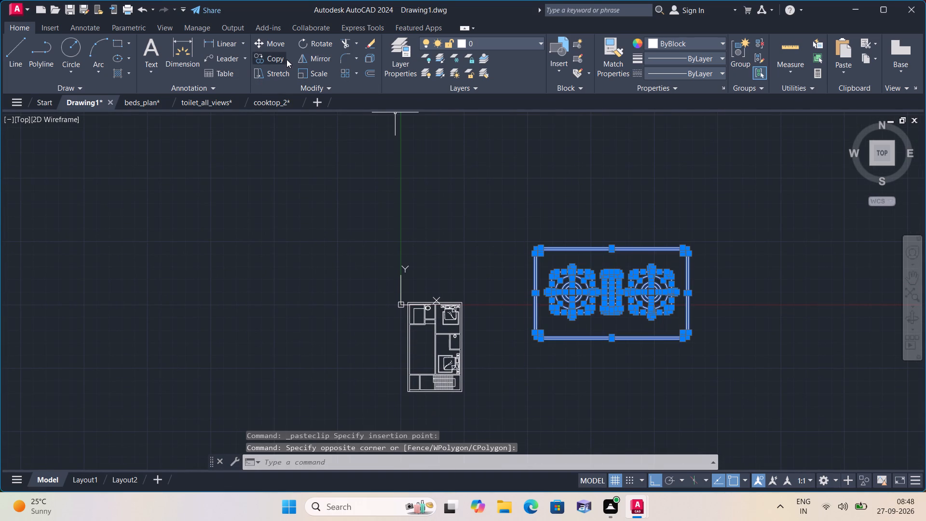
{"action": "left_click", "coordinate": [316, 74]}
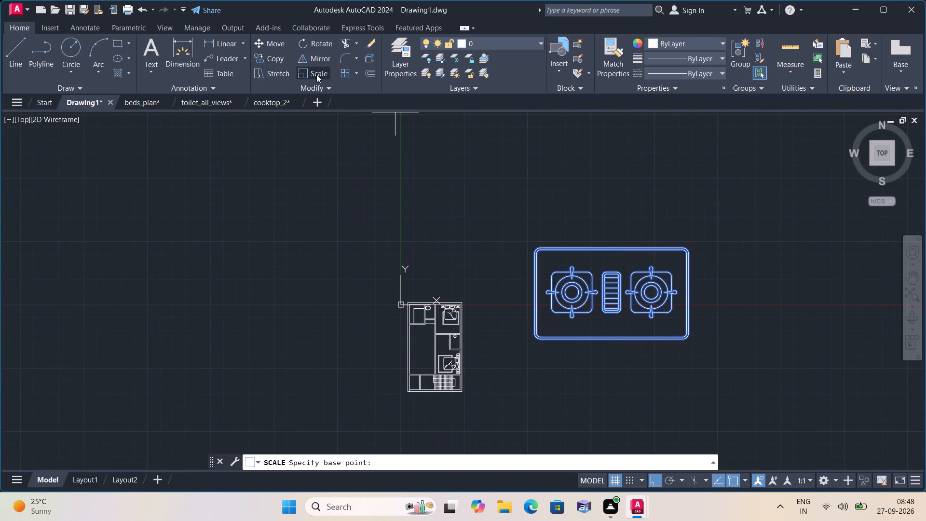
{"action": "left_click", "coordinate": [601, 293]}
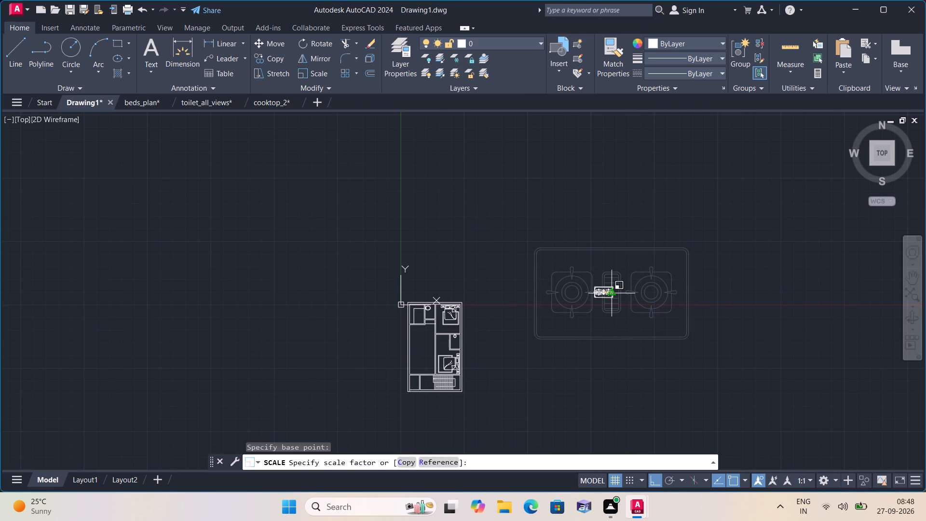
{"action": "left_click", "coordinate": [610, 294]}
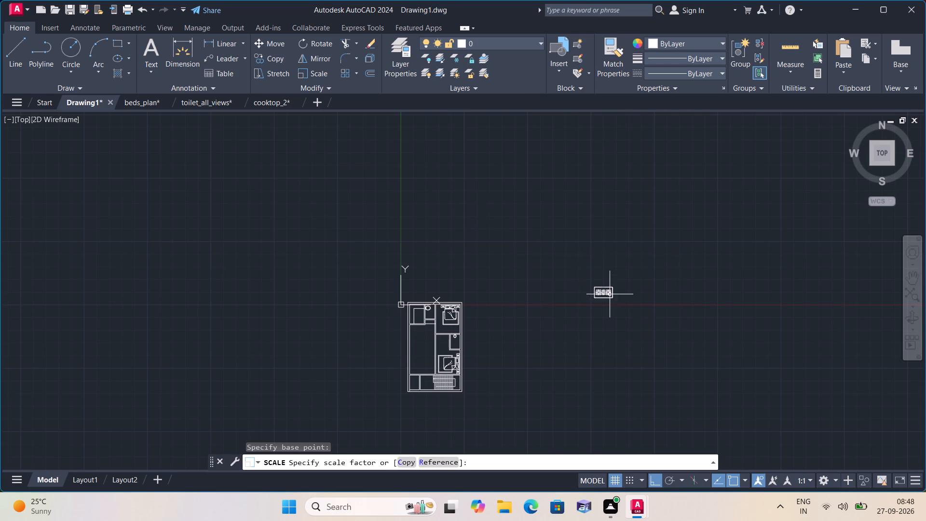
Move the reduced cooktop horizontally toward the plan, keeping it outside the right wall.
{"action": "left_click_drag", "start_coordinate": [624, 306], "coordinate": [603, 287]}
{"action": "left_click", "coordinate": [585, 277]}
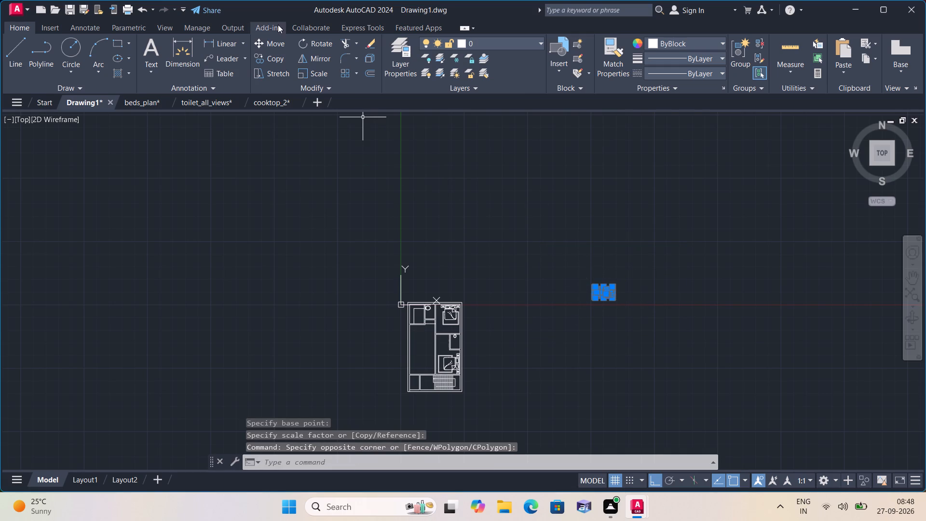
{"action": "left_click", "coordinate": [283, 45]}
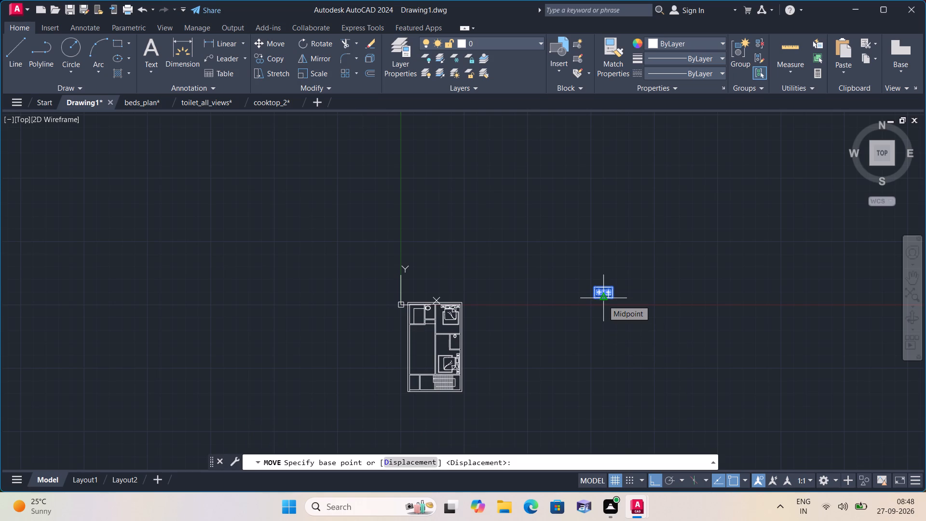
{"action": "scroll", "coordinate": [603, 300], "scroll_direction": "up", "scroll_amount": 3}
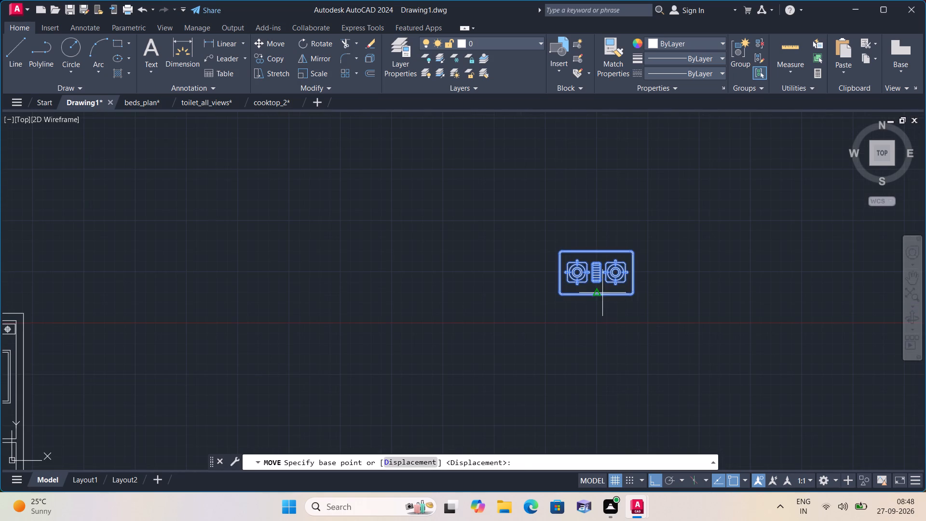
{"action": "left_click", "coordinate": [600, 281]}
{"action": "scroll", "coordinate": [325, 446], "scroll_direction": "down", "scroll_amount": 1}
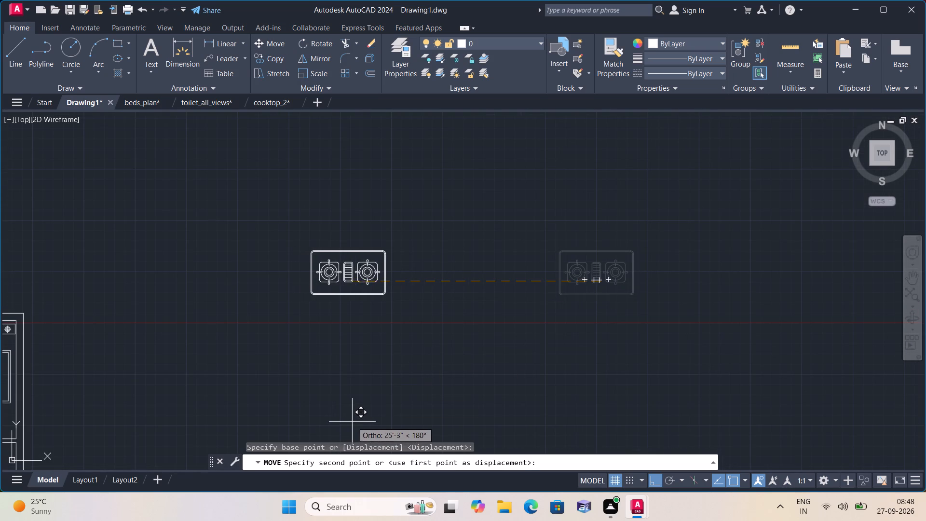
{"action": "left_click", "coordinate": [447, 383]}
Rotate the cooktop 90° so that its two burners line up vertically.
{"action": "left_click_drag", "start_coordinate": [531, 346], "coordinate": [522, 330]}
{"action": "left_click", "coordinate": [396, 216]}
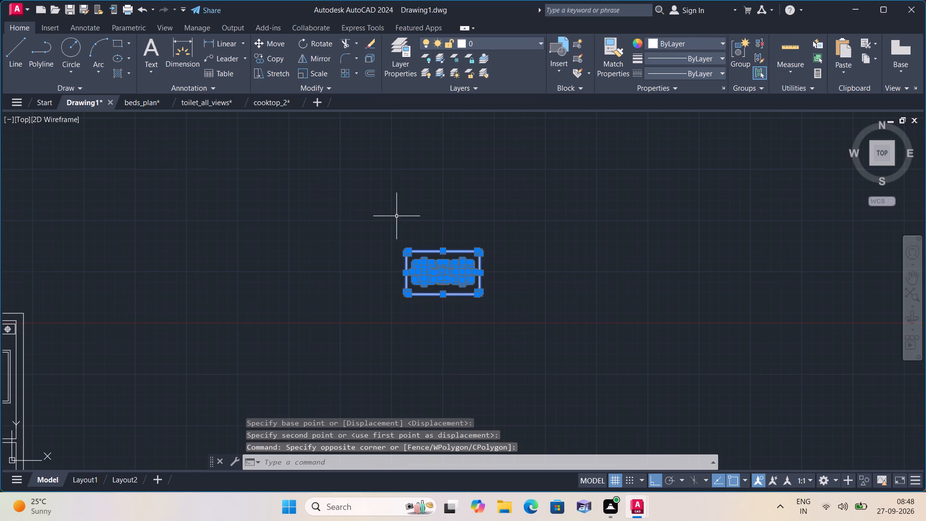
{"action": "left_click", "coordinate": [318, 41]}
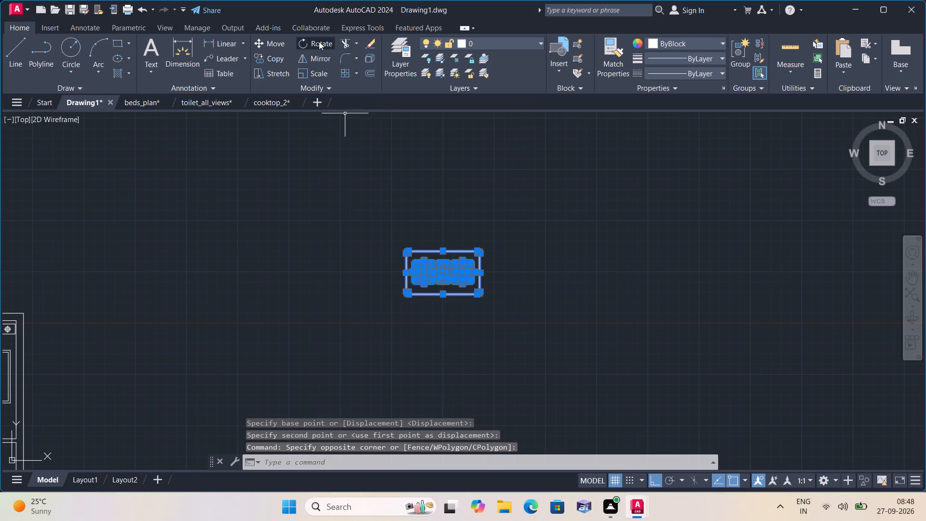
{"action": "left_click", "coordinate": [451, 287]}
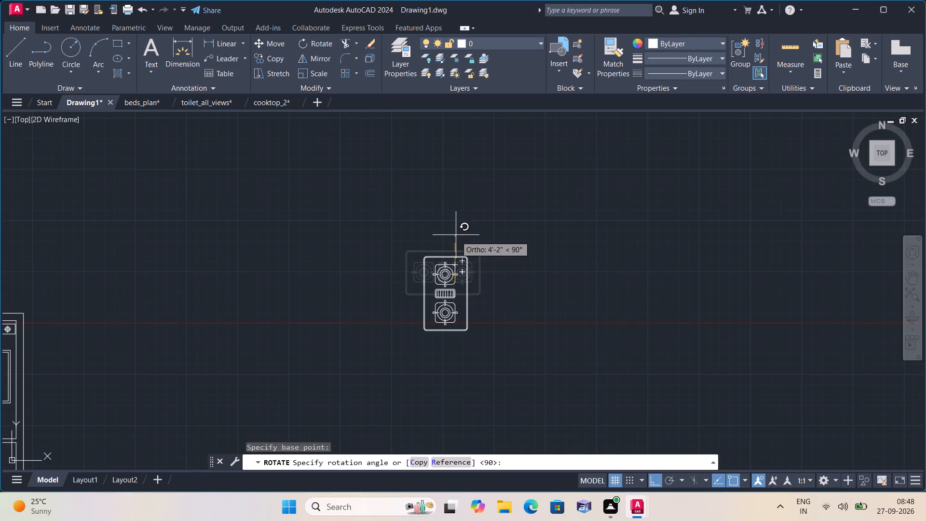
{"action": "left_click", "coordinate": [456, 235]}
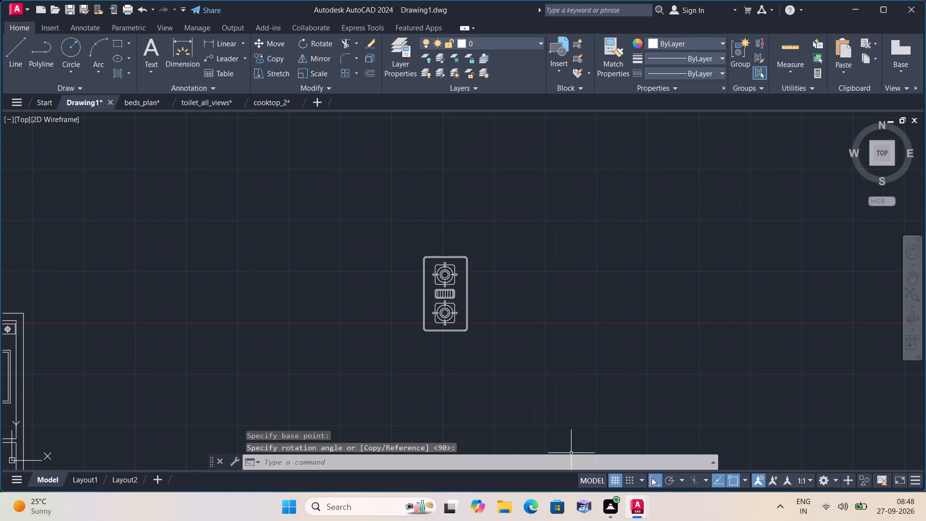
Turn Ortho off and move the rotated cooktop just outside the plan's right wall, level with the upper bedroom's lower part.
{"action": "left_click", "coordinate": [659, 485]}
{"action": "scroll", "coordinate": [488, 358], "scroll_direction": "down", "scroll_amount": 1}
{"action": "middle_click_drag", "start_coordinate": [488, 358], "coordinate": [816, 305]}
{"action": "scroll", "coordinate": [816, 305], "scroll_direction": "down", "scroll_amount": 1}
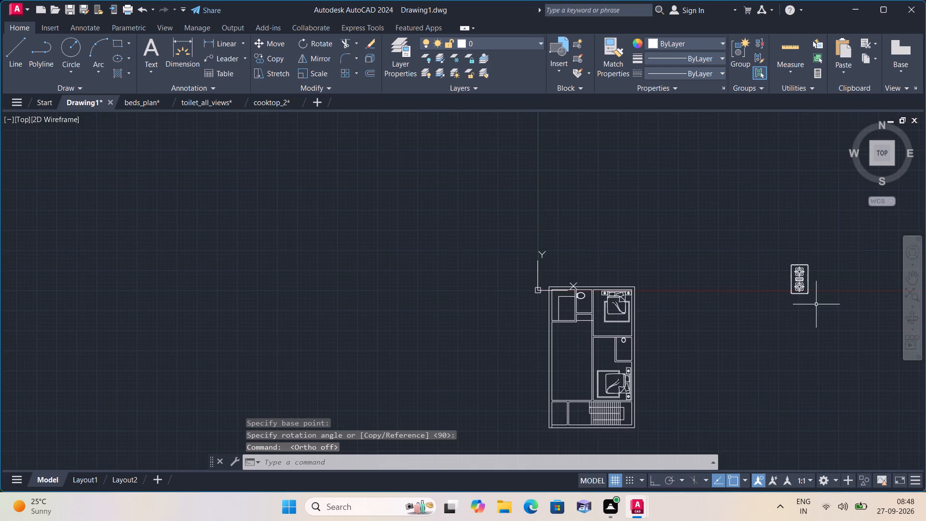
{"action": "scroll", "coordinate": [817, 304], "scroll_direction": "up", "scroll_amount": 2}
{"action": "left_click", "coordinate": [817, 304]}
{"action": "left_click", "coordinate": [682, 160]}
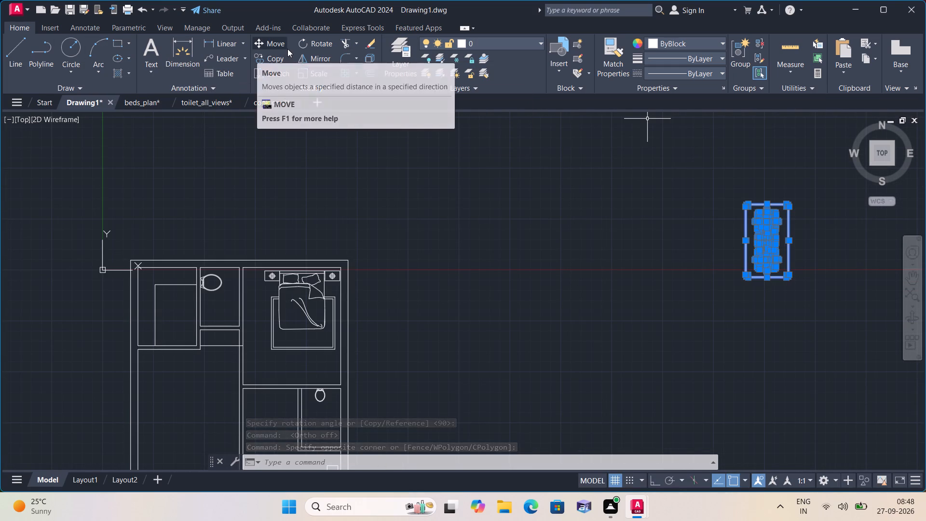
{"action": "left_click", "coordinate": [275, 46]}
{"action": "left_click", "coordinate": [764, 245]}
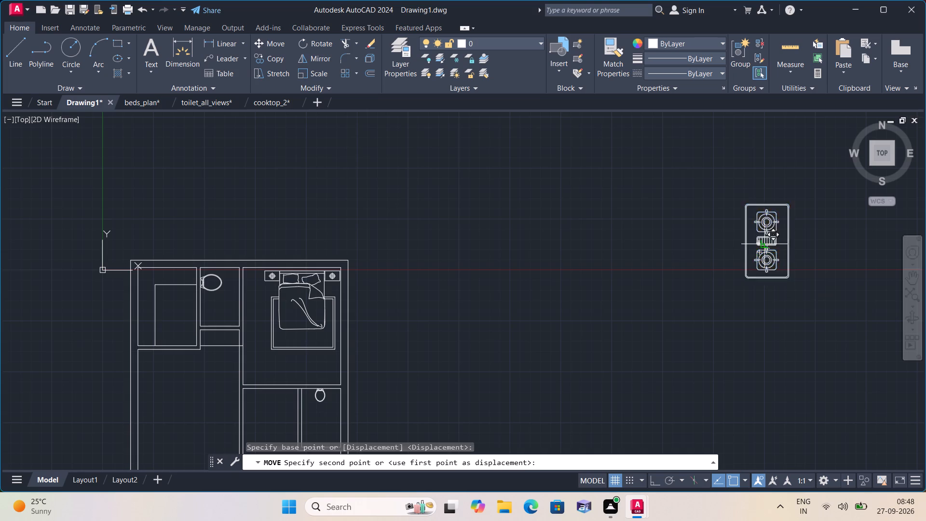
{"action": "middle_click_drag", "start_coordinate": [445, 368], "coordinate": [602, 270]}
{"action": "left_click", "coordinate": [586, 266]}
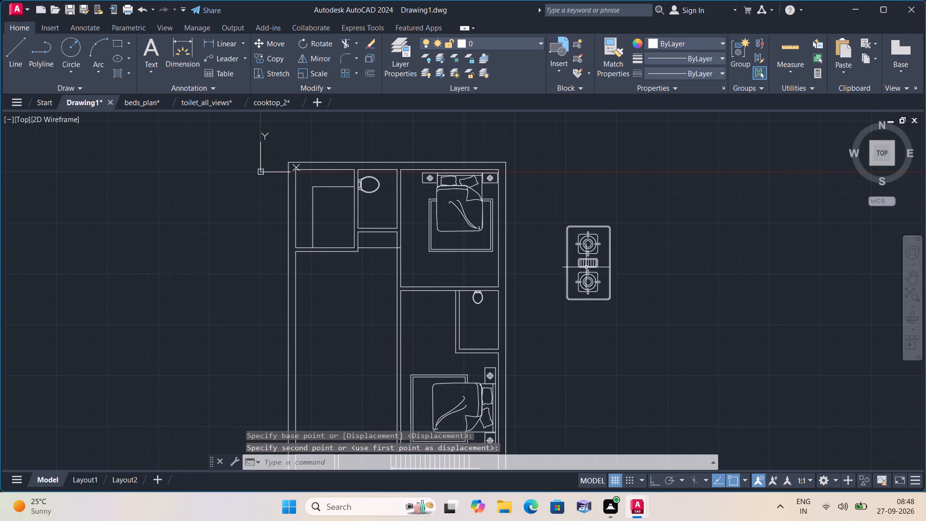
Scale the rotated cooktop down to about one-third of its size so it suits the counter width.
{"action": "left_click_drag", "start_coordinate": [674, 348], "coordinate": [660, 338]}
{"action": "left_click", "coordinate": [533, 162]}
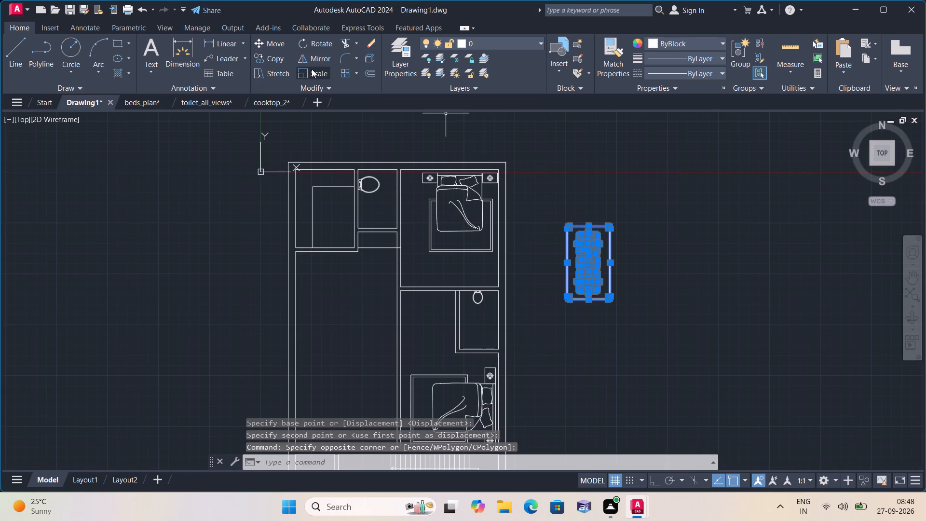
{"action": "left_click", "coordinate": [323, 70]}
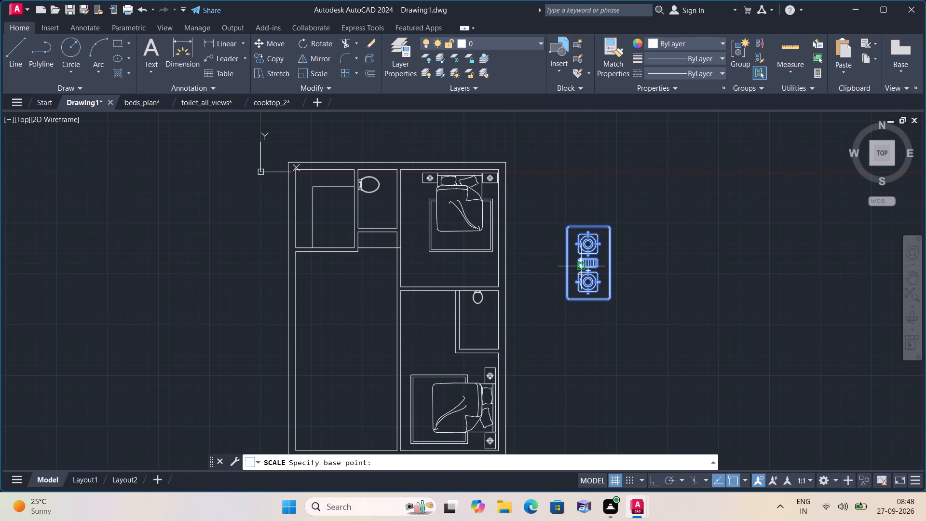
{"action": "left_click", "coordinate": [586, 262]}
{"action": "left_click", "coordinate": [589, 279]}
Move the cooktop onto the counter in the top-left room, between the left wall and the vertical counter line.
{"action": "left_click_drag", "start_coordinate": [630, 304], "coordinate": [606, 276]}
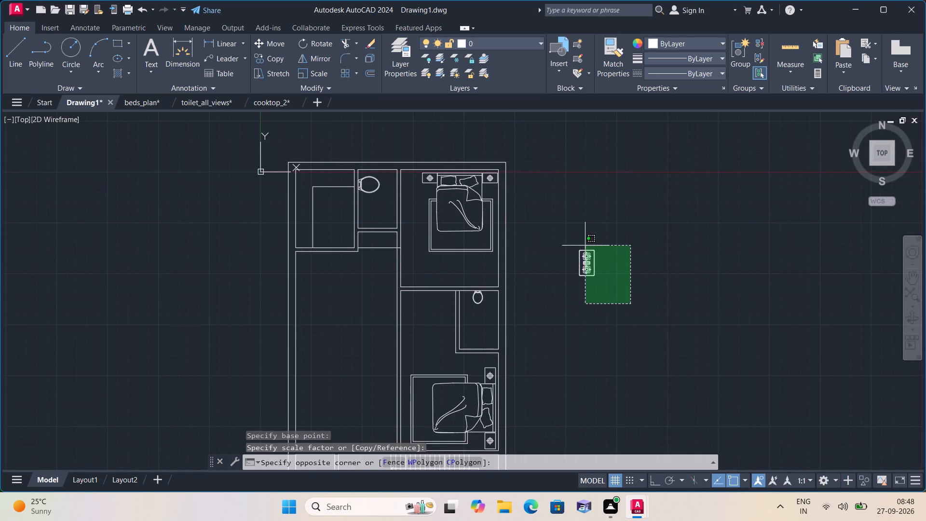
{"action": "left_click", "coordinate": [566, 226]}
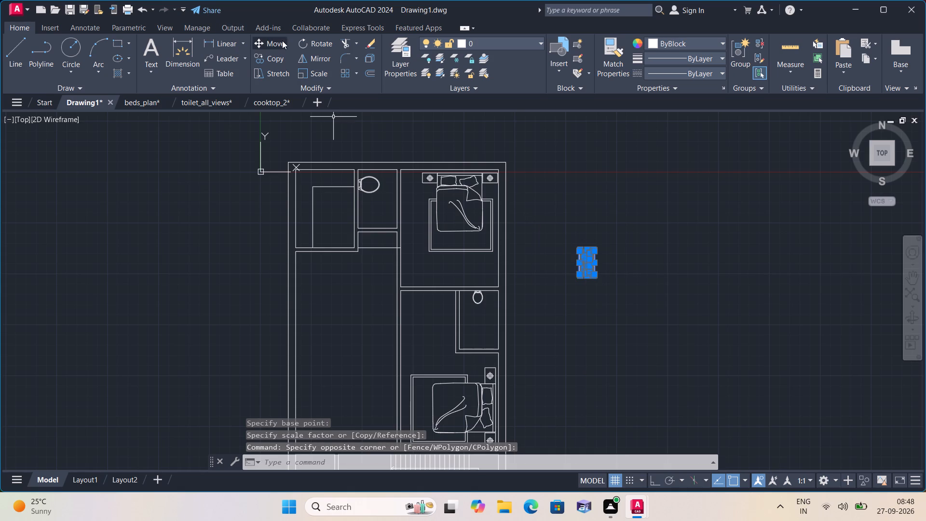
{"action": "left_click", "coordinate": [282, 41]}
{"action": "left_click", "coordinate": [584, 267]}
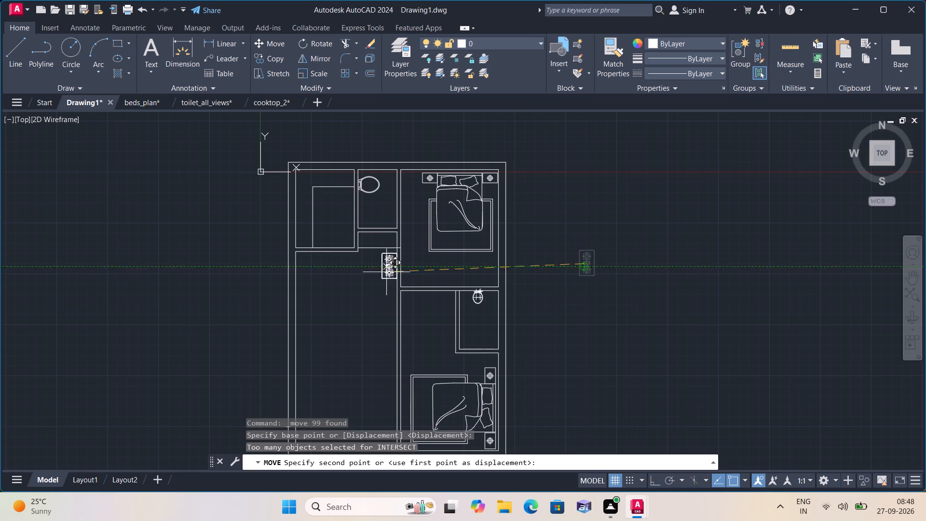
{"action": "scroll", "coordinate": [235, 202], "scroll_direction": "up", "scroll_amount": 2}
{"action": "scroll", "coordinate": [332, 228], "scroll_direction": "up", "scroll_amount": 2}
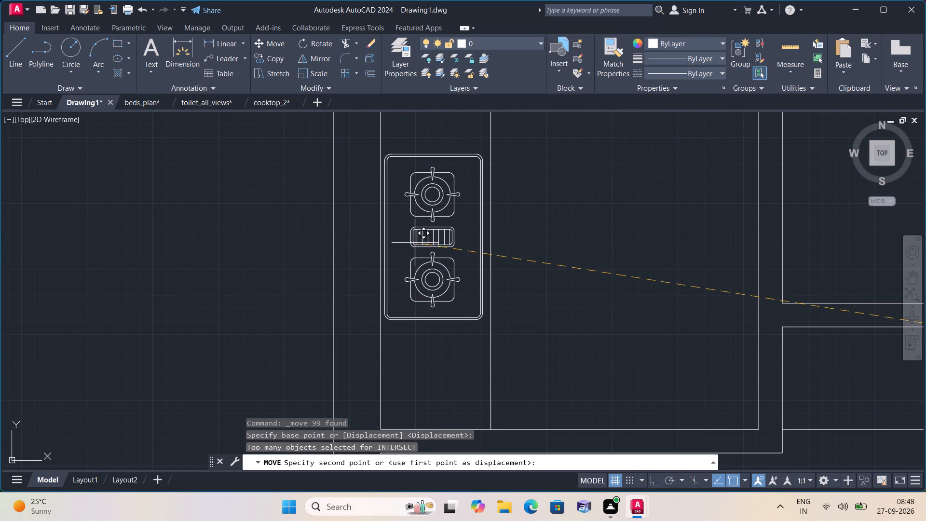
{"action": "left_click", "coordinate": [415, 243]}
{"action": "scroll", "coordinate": [416, 243], "scroll_direction": "down", "scroll_amount": 2}
Open the recent drawing sinks_2.dwg.
{"action": "left_click", "coordinate": [24, 5]}
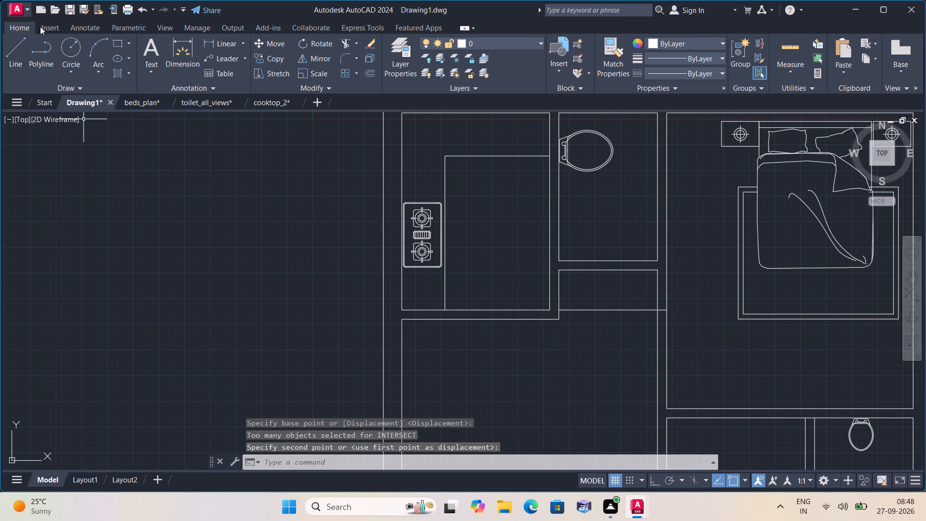
{"action": "left_click", "coordinate": [151, 151]}
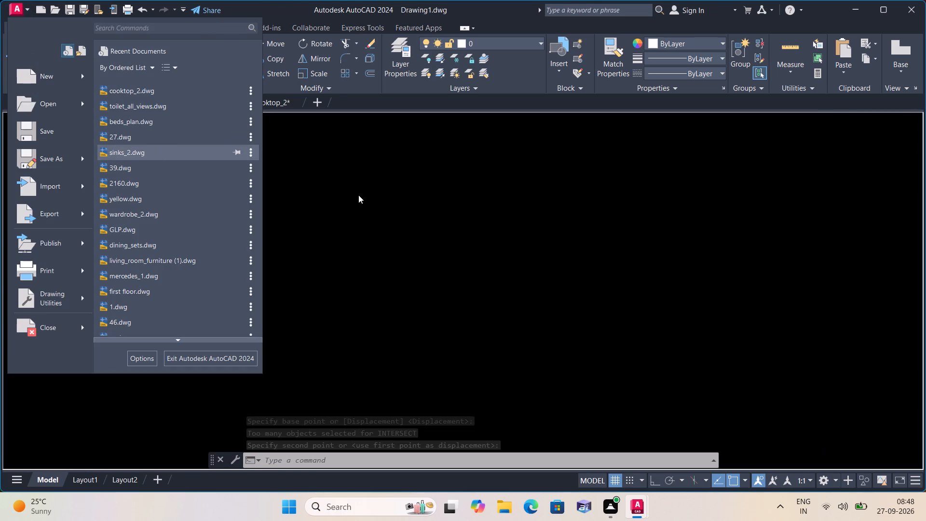
Copy to the clipboard the double-bowl sink with a central tap, at the bottom of the library's first column.
{"action": "scroll", "coordinate": [410, 257], "scroll_direction": "up", "scroll_amount": 2}
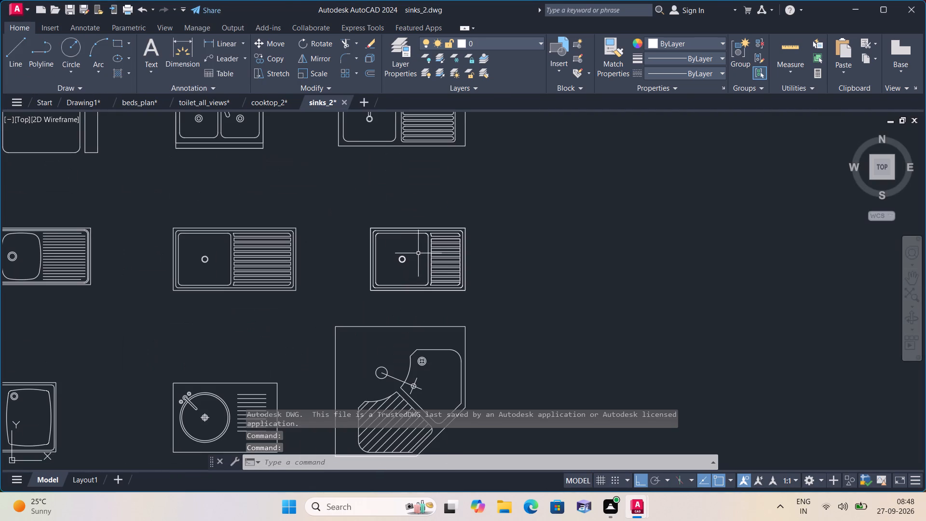
{"action": "scroll", "coordinate": [426, 245], "scroll_direction": "down", "scroll_amount": 1}
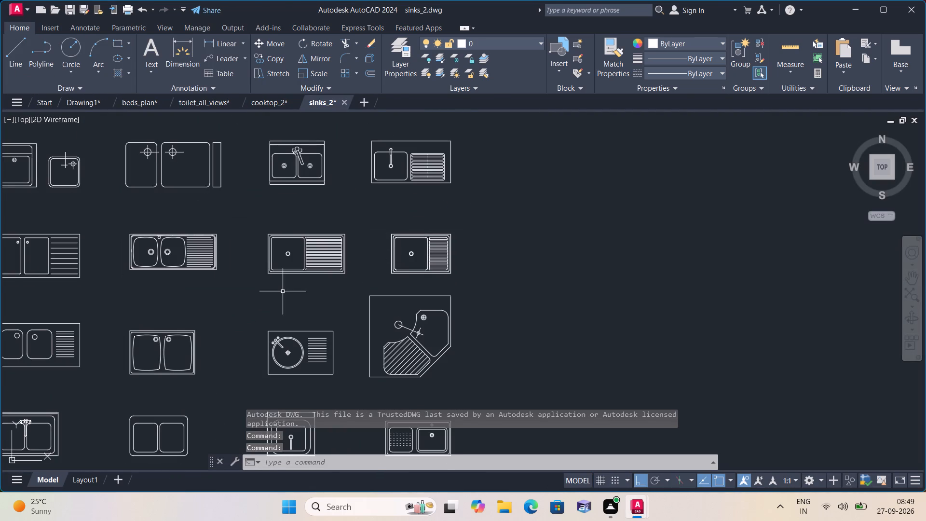
{"action": "middle_click_drag", "start_coordinate": [283, 291], "coordinate": [394, 268]}
{"action": "scroll", "coordinate": [388, 267], "scroll_direction": "down", "scroll_amount": 2}
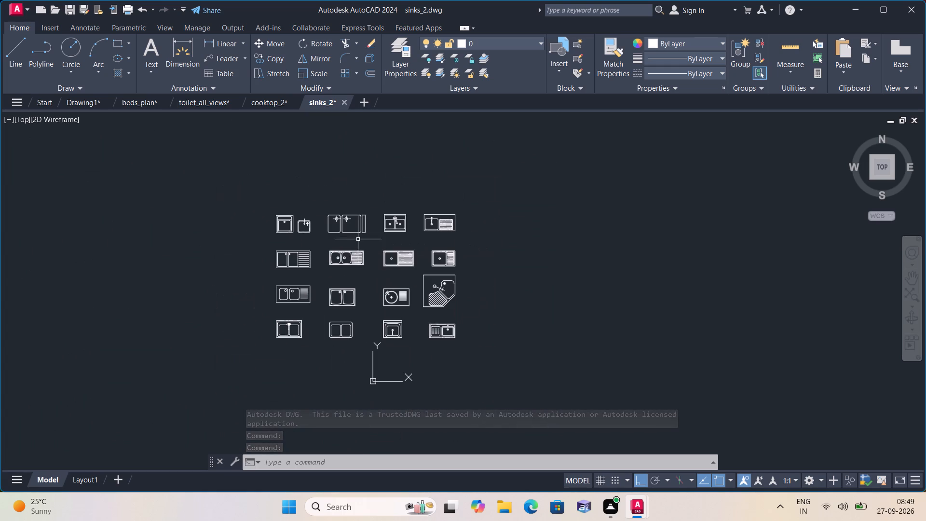
{"action": "scroll", "coordinate": [322, 319], "scroll_direction": "up", "scroll_amount": 2}
{"action": "scroll", "coordinate": [213, 344], "scroll_direction": "up", "scroll_amount": 2}
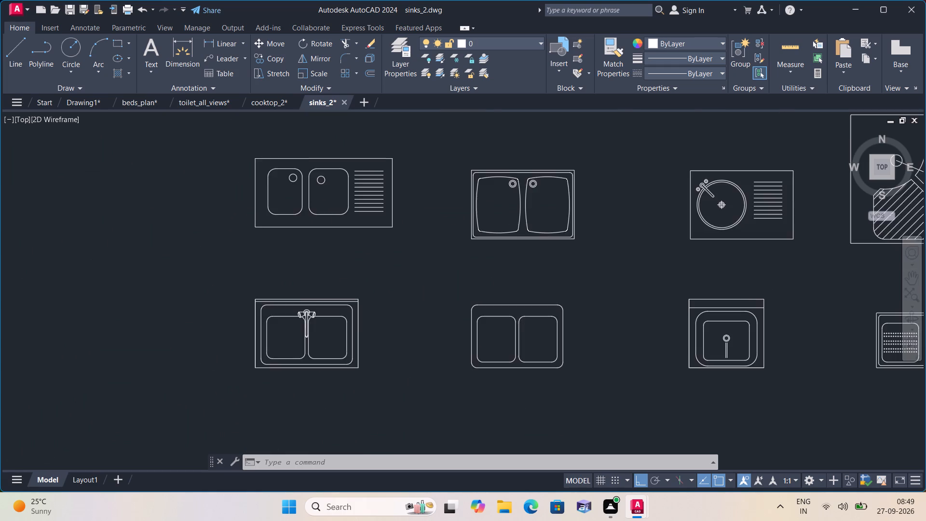
{"action": "scroll", "coordinate": [174, 260], "scroll_direction": "down", "scroll_amount": 1}
{"action": "left_click", "coordinate": [183, 253]}
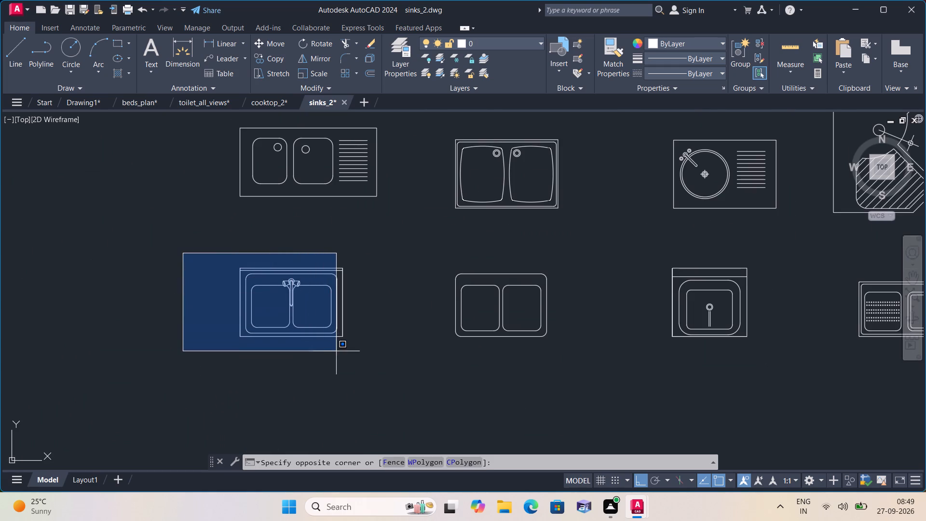
{"action": "left_click", "coordinate": [396, 374]}
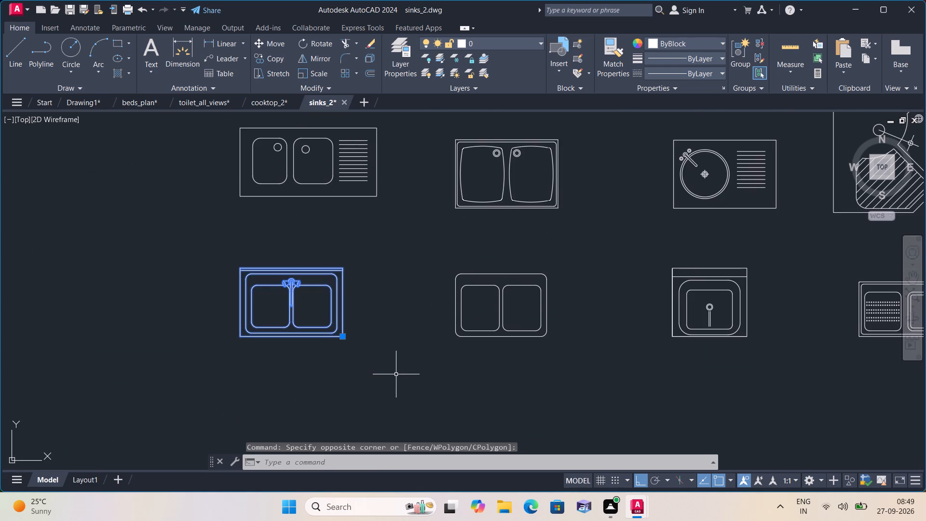
{"action": "key", "text": "c"}
{"action": "key", "text": "BackSpace"}
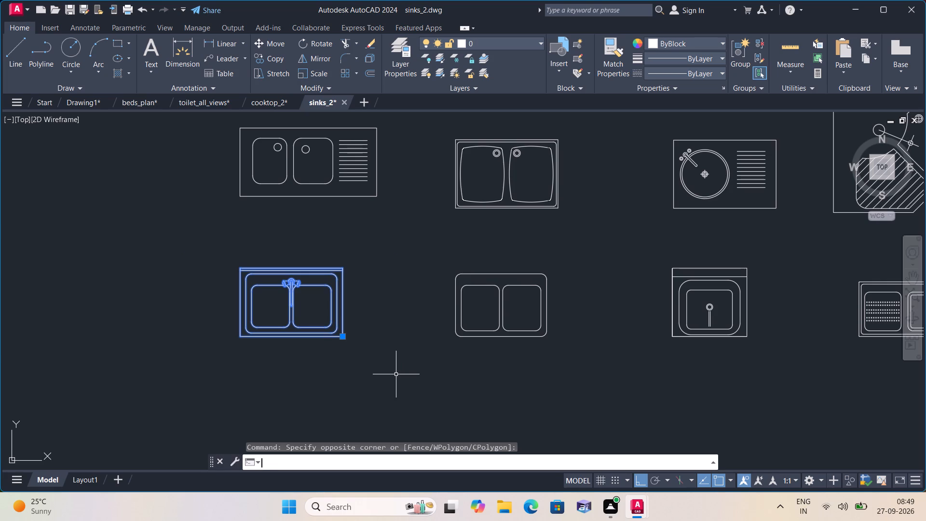
{"action": "key", "text": "ctrl+c"}
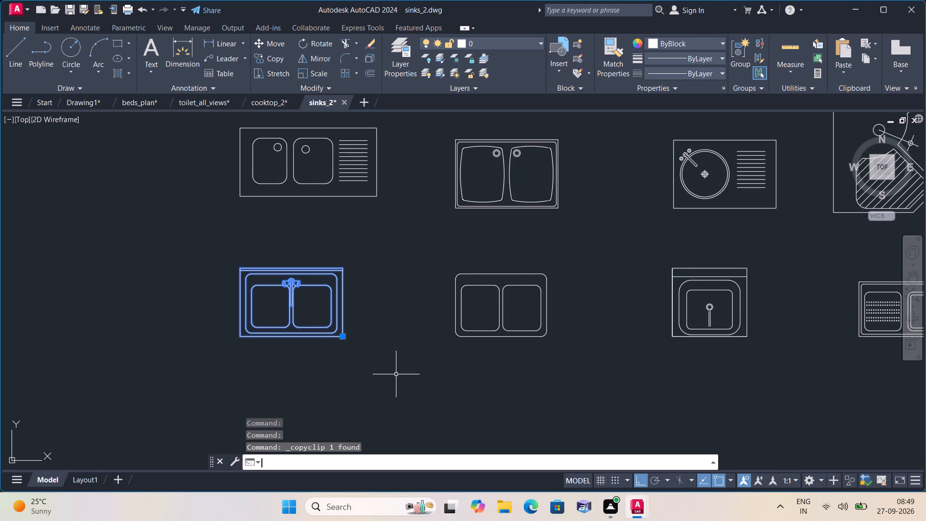
Paste the copied sink into Drawing1, in the empty space to the right of the floor plan.
{"action": "left_click", "coordinate": [85, 99]}
{"action": "scroll", "coordinate": [328, 164], "scroll_direction": "down", "scroll_amount": 1}
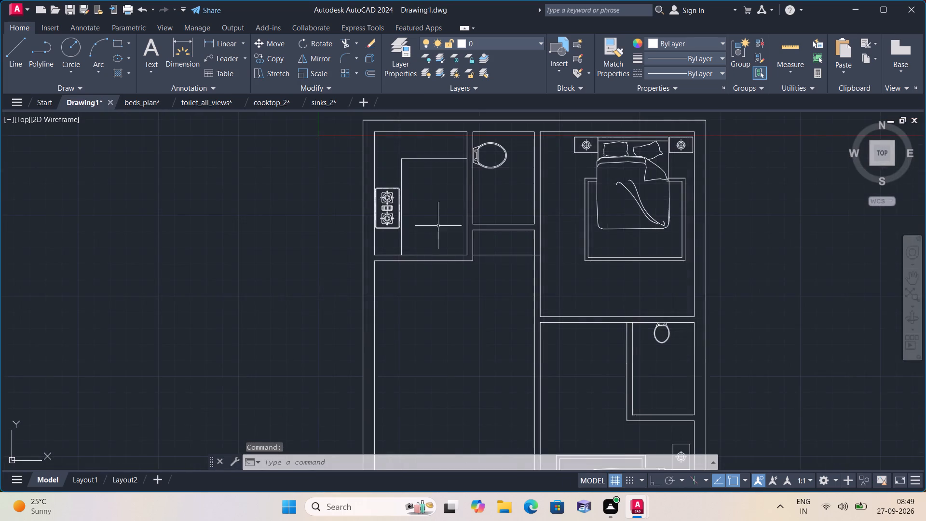
{"action": "scroll", "coordinate": [638, 248], "scroll_direction": "down", "scroll_amount": 1}
{"action": "middle_click_drag", "start_coordinate": [656, 232], "coordinate": [216, 274]}
{"action": "scroll", "coordinate": [548, 263], "scroll_direction": "down", "scroll_amount": 1}
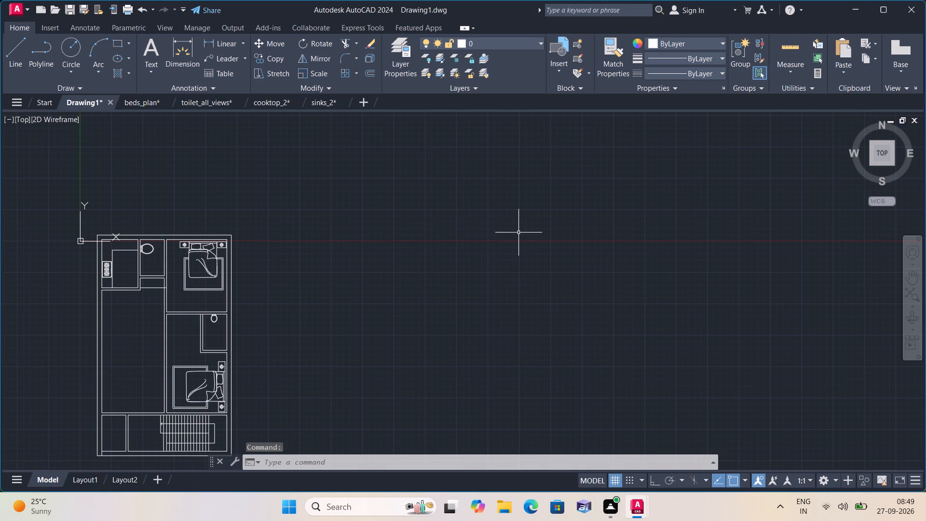
{"action": "key", "text": "ctrl+v"}
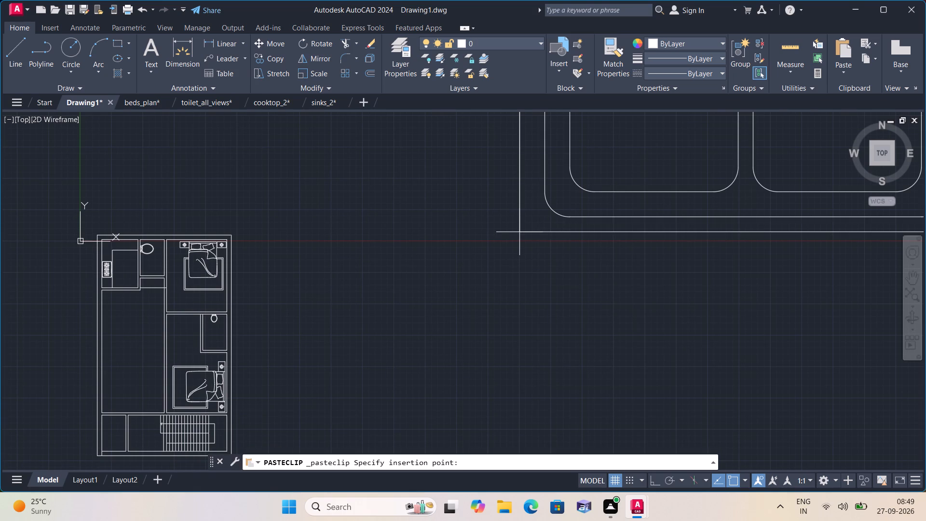
{"action": "scroll", "coordinate": [517, 256], "scroll_direction": "down", "scroll_amount": 2}
{"action": "left_click", "coordinate": [526, 316]}
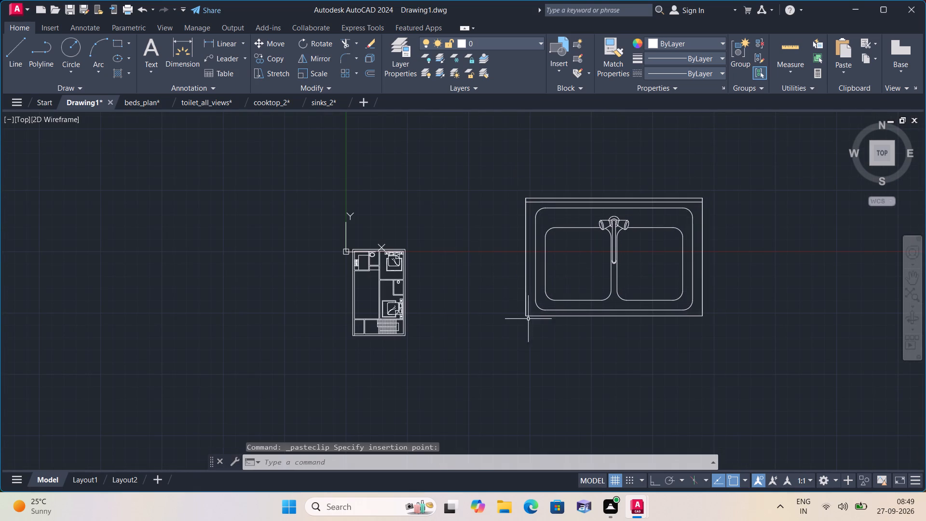
Scale the pasted sink down until it is roughly one-quarter as wide as the floor plan.
{"action": "left_click", "coordinate": [741, 368]}
{"action": "left_click", "coordinate": [518, 148]}
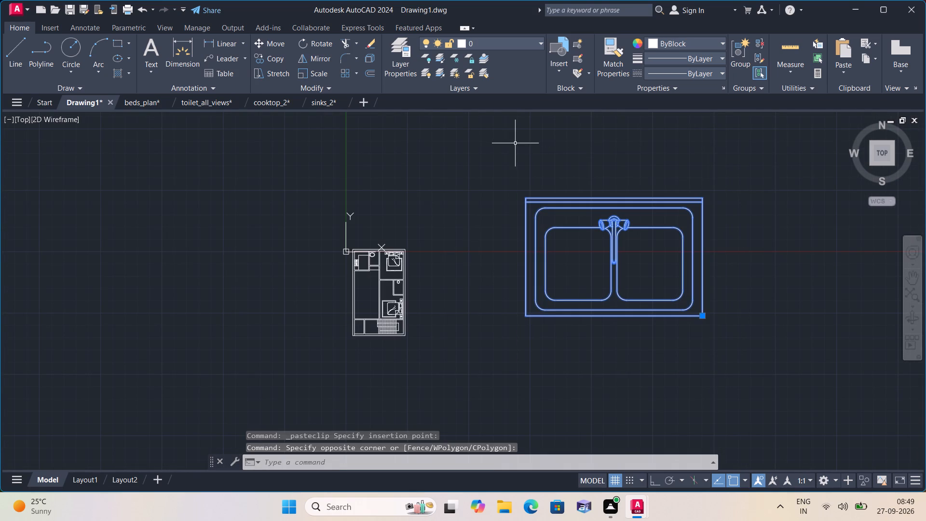
{"action": "left_click", "coordinate": [320, 69]}
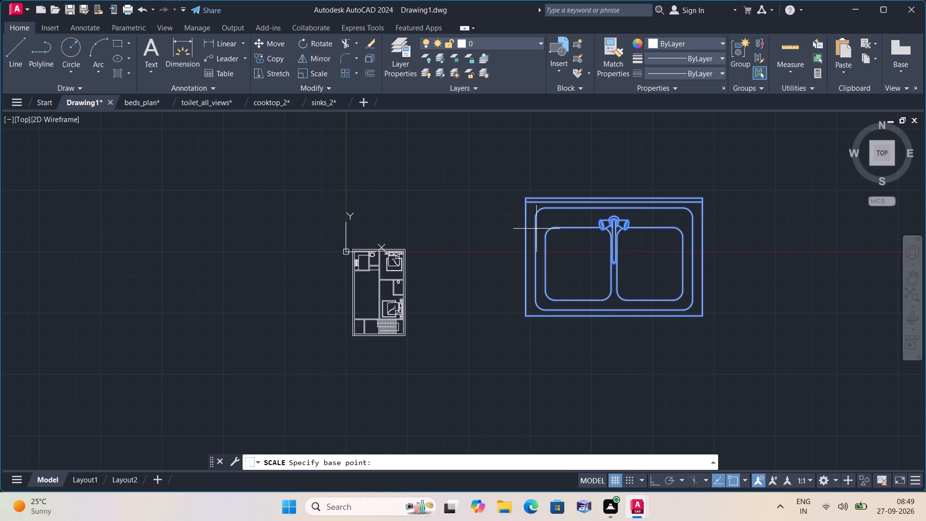
{"action": "left_click", "coordinate": [576, 247]}
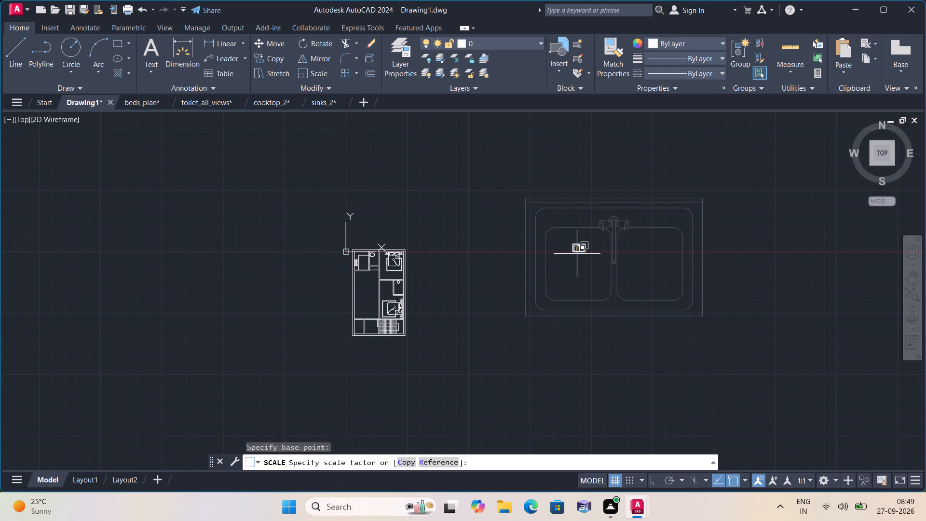
{"action": "left_click", "coordinate": [577, 254]}
Move the scaled sink to just above the plan's top wall, over the room with the cooktop.
{"action": "scroll", "coordinate": [584, 248], "scroll_direction": "up", "scroll_amount": 3}
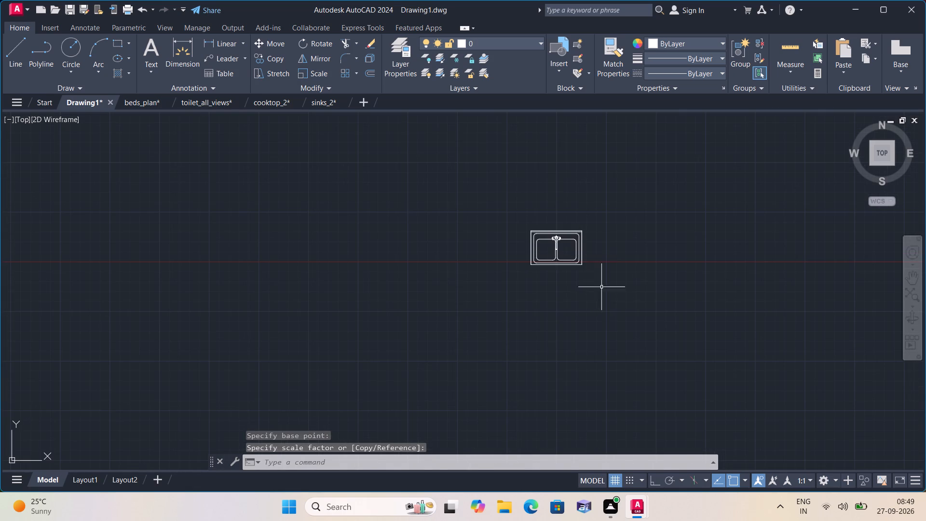
{"action": "left_click_drag", "start_coordinate": [610, 304], "coordinate": [593, 271]}
{"action": "left_click", "coordinate": [502, 198]}
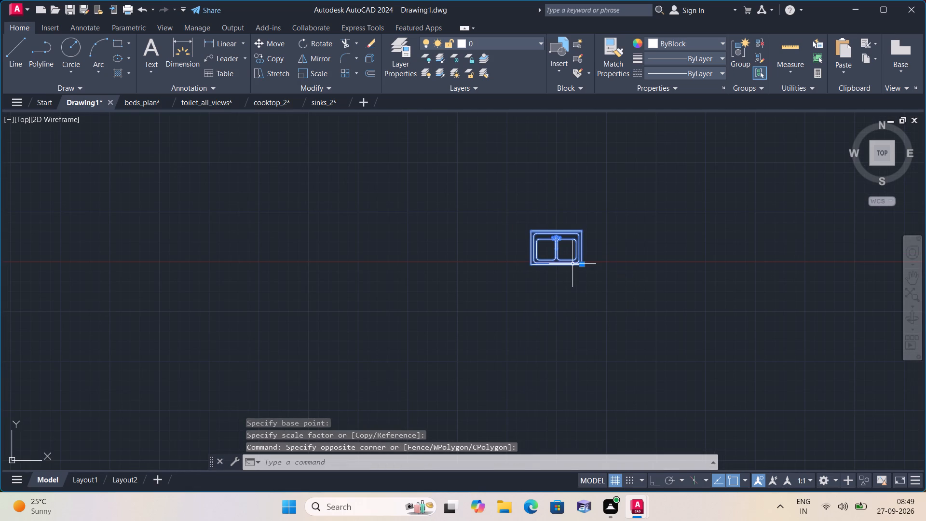
{"action": "left_click", "coordinate": [581, 266]}
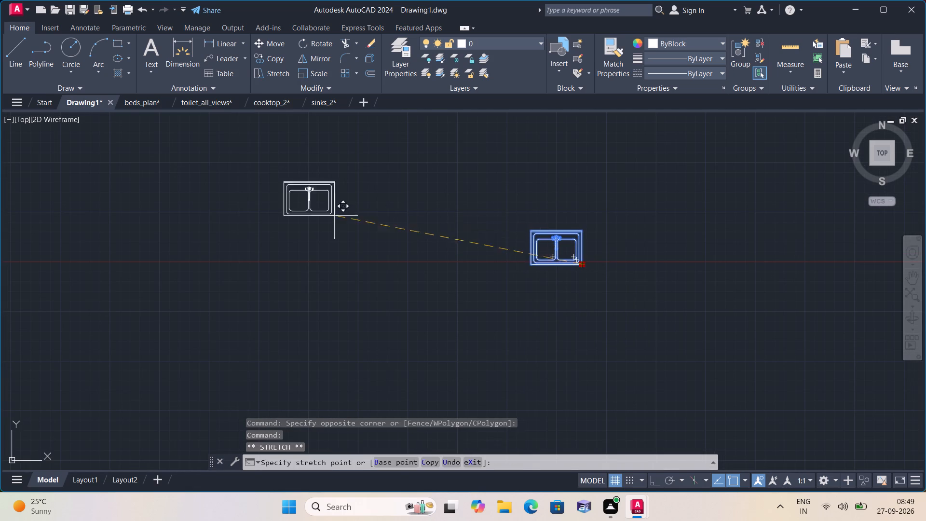
{"action": "scroll", "coordinate": [285, 211], "scroll_direction": "down", "scroll_amount": 2}
{"action": "middle_click_drag", "start_coordinate": [273, 221], "coordinate": [458, 202]}
{"action": "scroll", "coordinate": [294, 220], "scroll_direction": "down", "scroll_amount": 1}
{"action": "scroll", "coordinate": [246, 207], "scroll_direction": "up", "scroll_amount": 3}
{"action": "scroll", "coordinate": [384, 213], "scroll_direction": "up", "scroll_amount": 1}
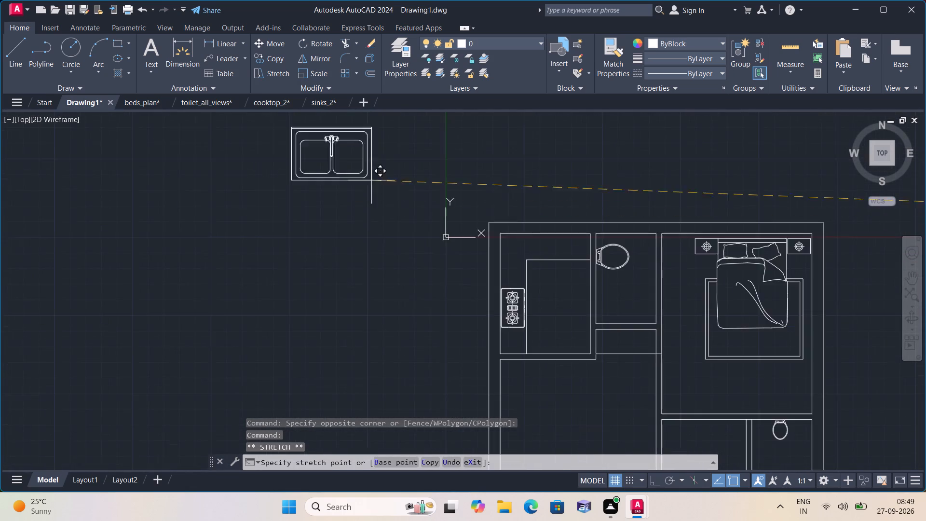
{"action": "scroll", "coordinate": [362, 168], "scroll_direction": "up", "scroll_amount": 1}
{"action": "middle_click_drag", "start_coordinate": [449, 304], "coordinate": [170, 316]}
{"action": "left_click", "coordinate": [428, 241]}
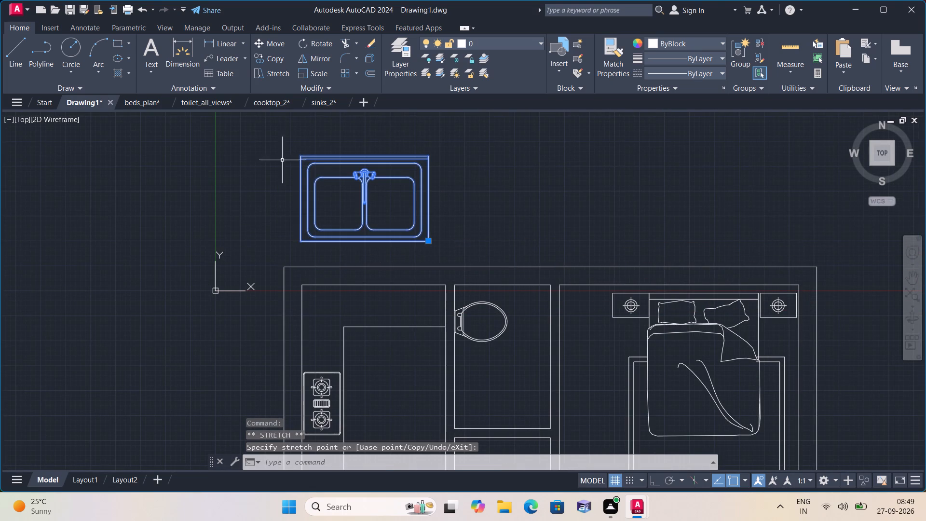
Scale the sink down again to about one-fifth of its size.
{"action": "left_click", "coordinate": [328, 78]}
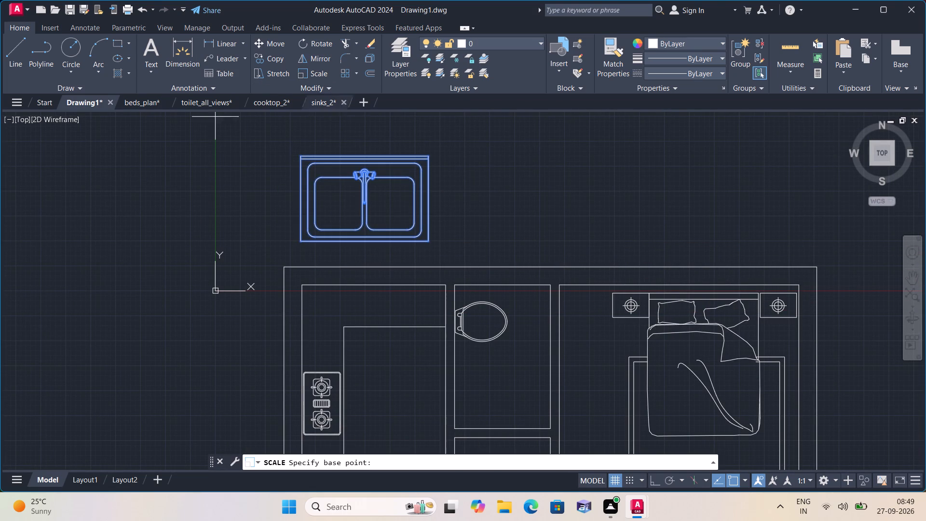
{"action": "left_click", "coordinate": [377, 210]}
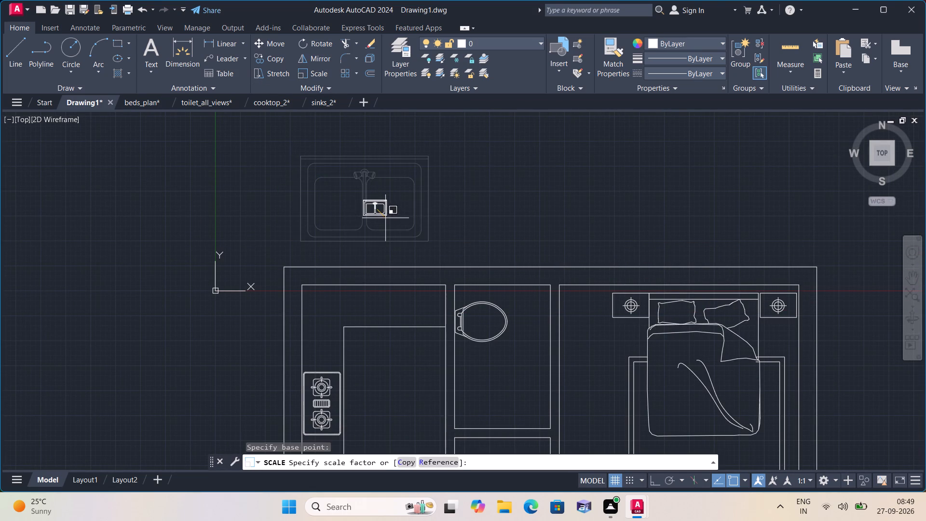
{"action": "left_click", "coordinate": [386, 219]}
Move the sink onto the horizontal counter along the top wall of the cooktop room.
{"action": "left_click", "coordinate": [382, 214]}
{"action": "left_click", "coordinate": [386, 215]}
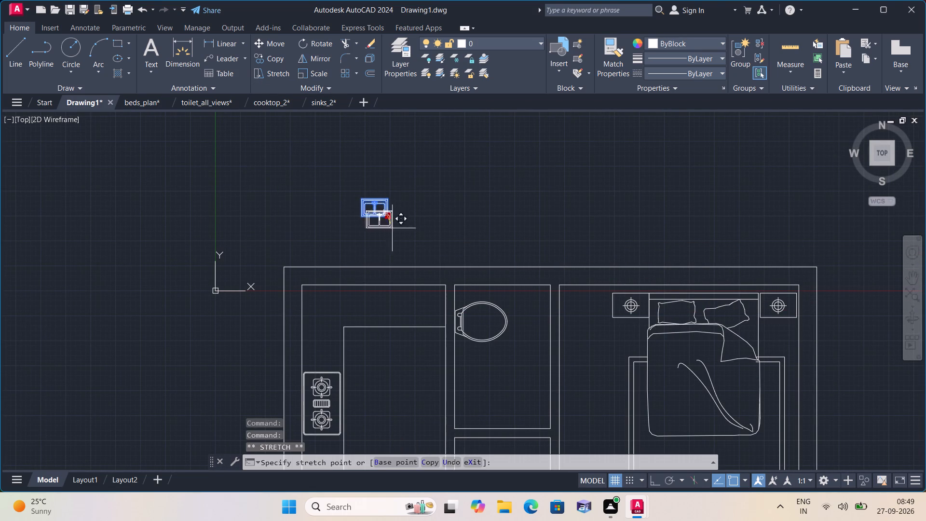
{"action": "scroll", "coordinate": [411, 316], "scroll_direction": "up", "scroll_amount": 2}
{"action": "left_click", "coordinate": [411, 314]}
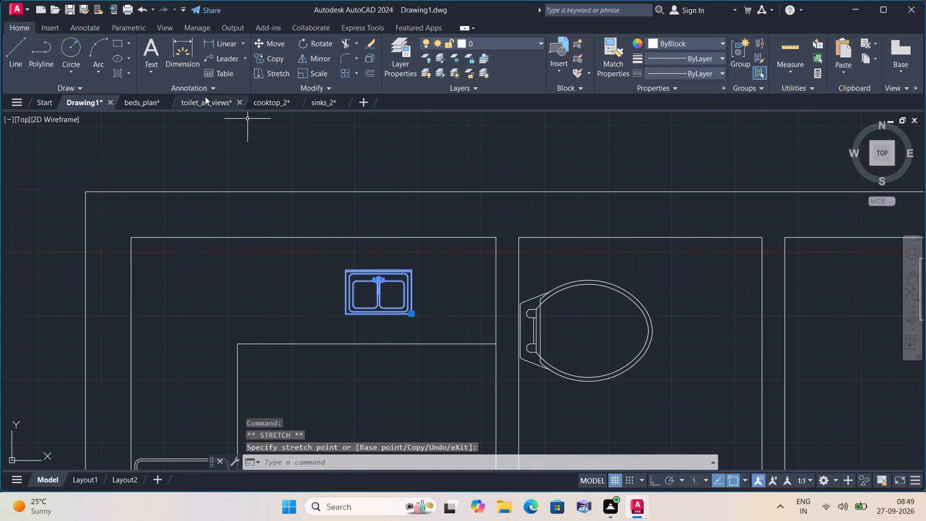
Enlarge the sink to about twice its size so that it nearly fills the depth of the horizontal counter.
{"action": "left_click", "coordinate": [323, 72]}
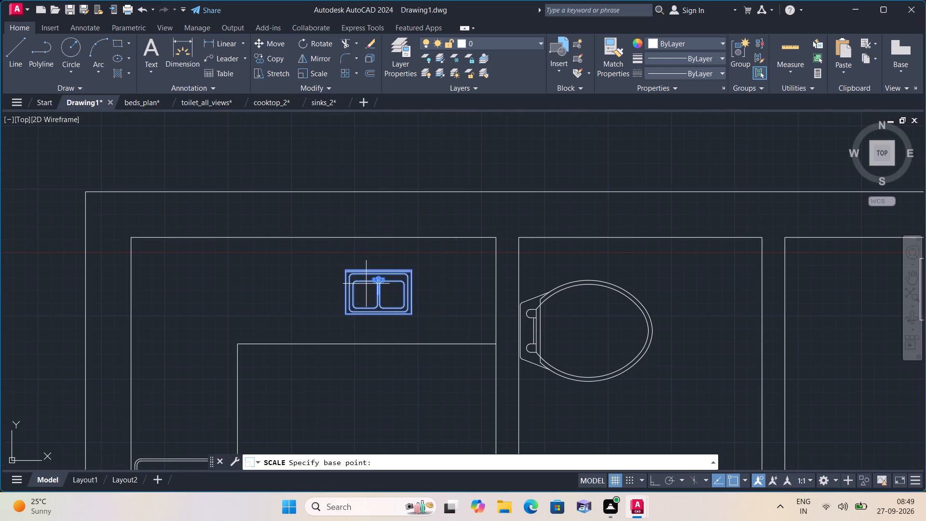
{"action": "left_click", "coordinate": [374, 294]}
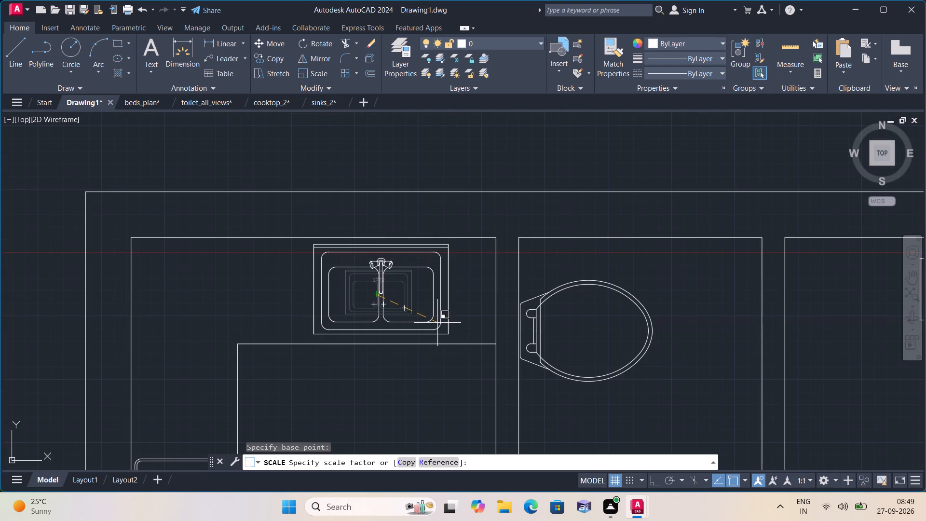
{"action": "left_click", "coordinate": [438, 323]}
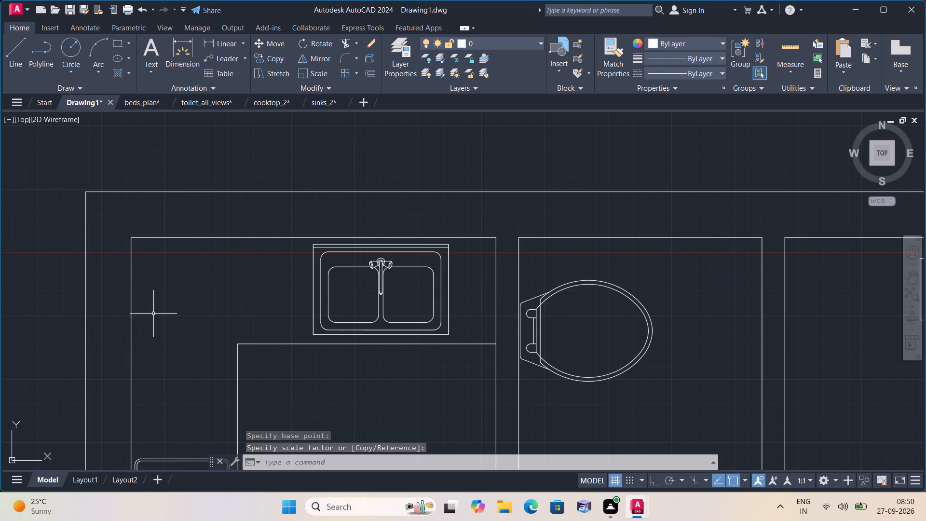
Open the recent drawing dining_sets.dwg.
{"action": "scroll", "coordinate": [0, 162], "scroll_direction": "down", "scroll_amount": 1}
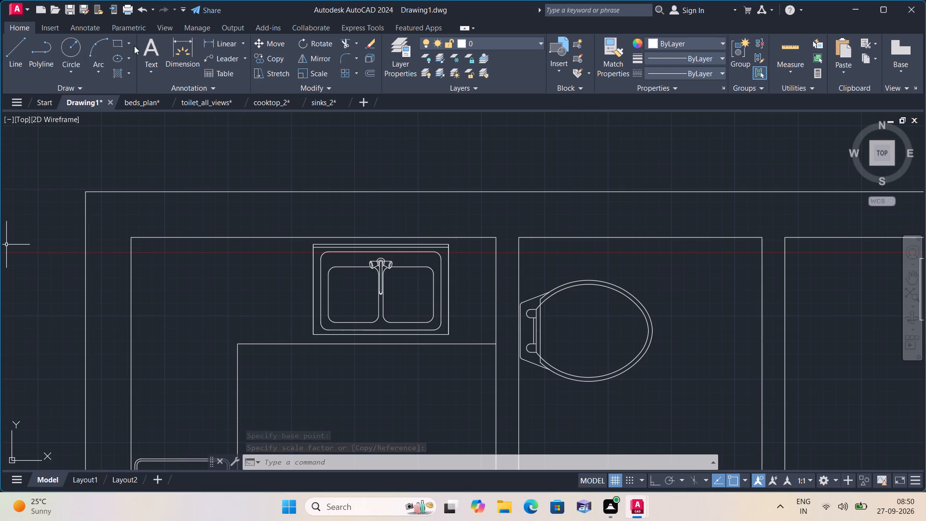
{"action": "left_click_drag", "start_coordinate": [19, 8], "coordinate": [23, 15]}
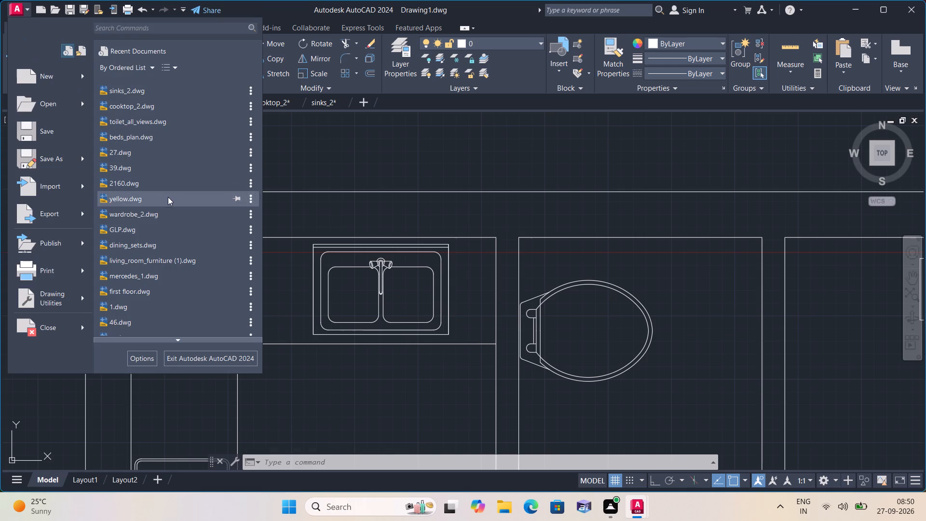
{"action": "left_click", "coordinate": [170, 246]}
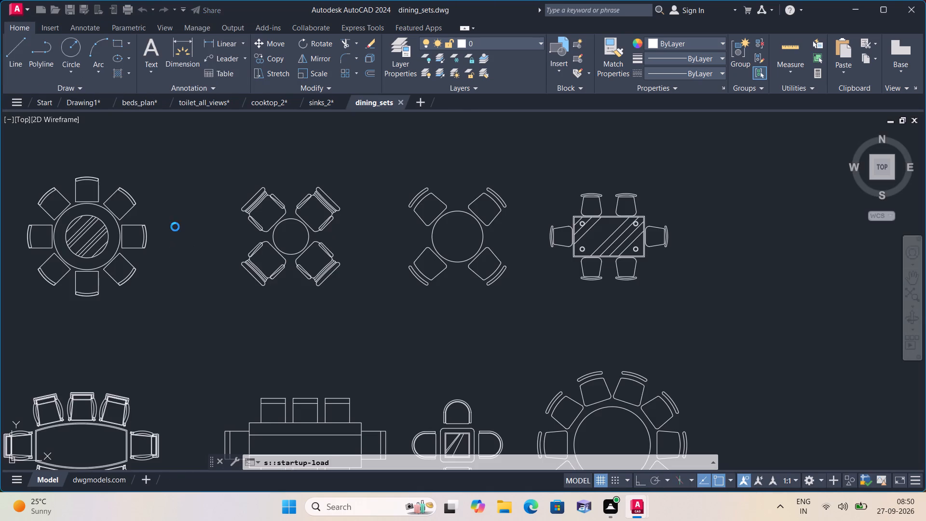
Examine the rows of dining set blocks to choose a table and chair arrangement for the floor plan.
{"action": "scroll", "coordinate": [175, 227], "scroll_direction": "down", "scroll_amount": 1}
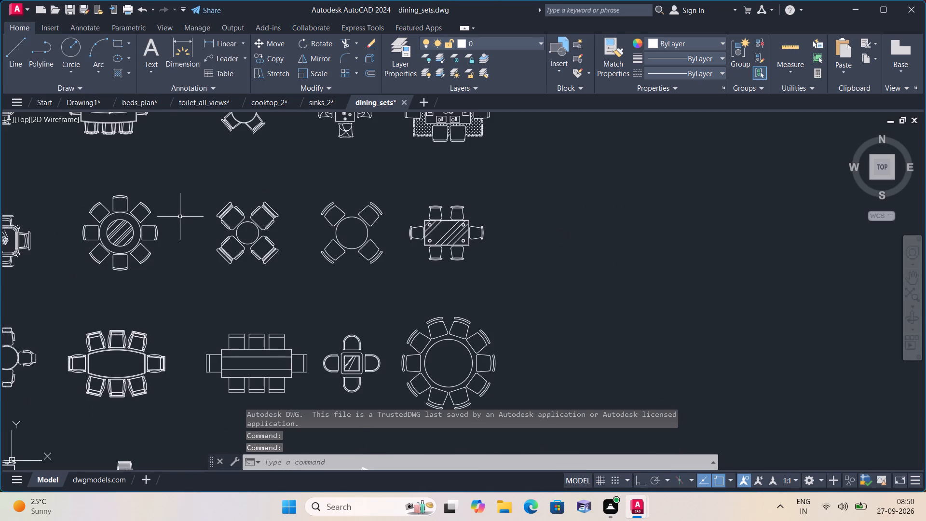
{"action": "scroll", "coordinate": [180, 217], "scroll_direction": "down", "scroll_amount": 1}
{"action": "middle_click_drag", "start_coordinate": [179, 268], "coordinate": [206, 271]}
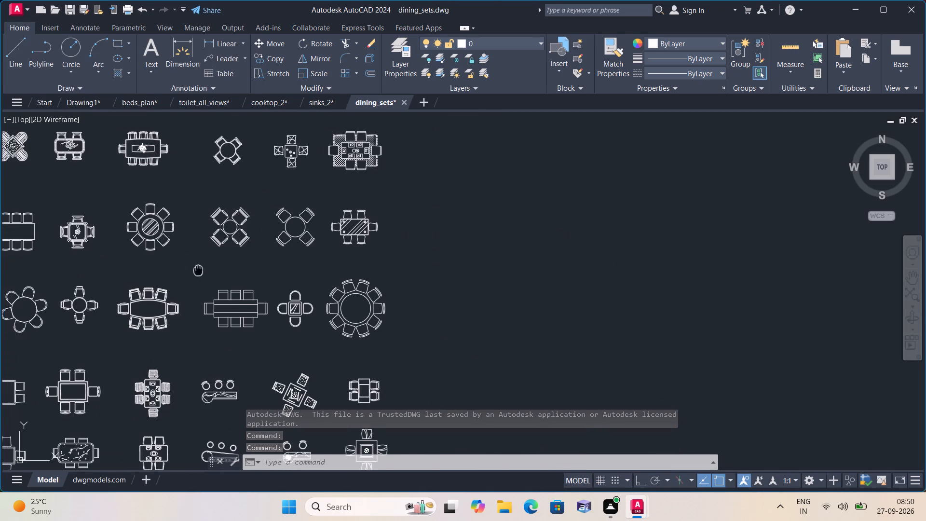
{"action": "middle_click_drag", "start_coordinate": [206, 271], "coordinate": [390, 255]}
{"action": "scroll", "coordinate": [392, 254], "scroll_direction": "down", "scroll_amount": 1}
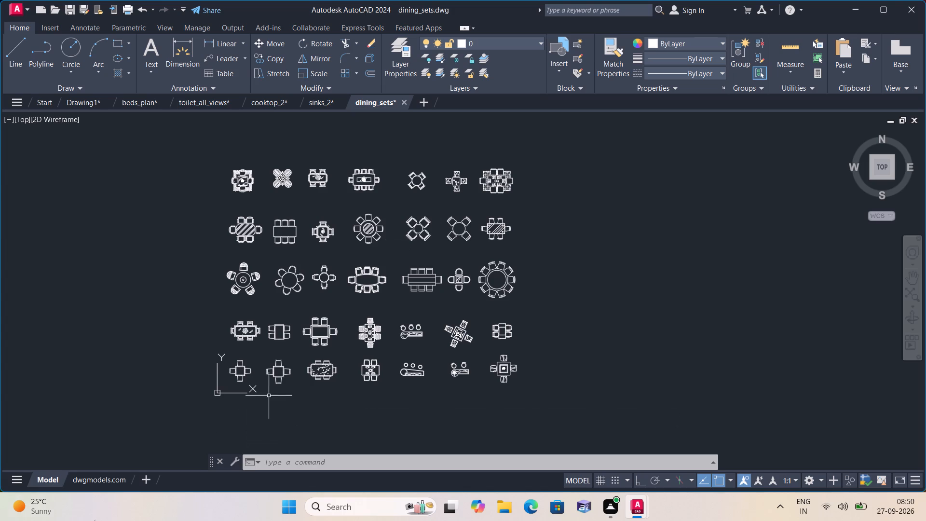
{"action": "scroll", "coordinate": [264, 352], "scroll_direction": "up", "scroll_amount": 3}
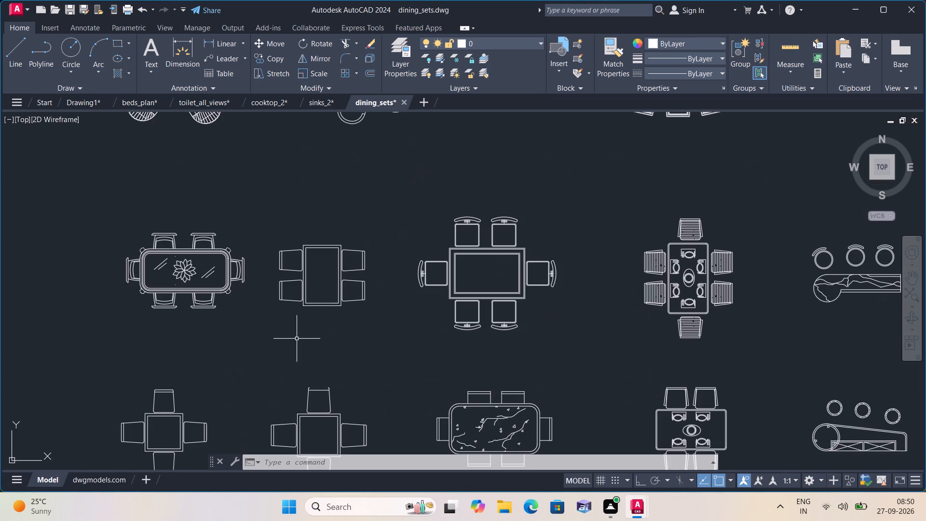
{"action": "scroll", "coordinate": [297, 339], "scroll_direction": "up", "scroll_amount": 1}
{"action": "scroll", "coordinate": [297, 339], "scroll_direction": "down", "scroll_amount": 2}
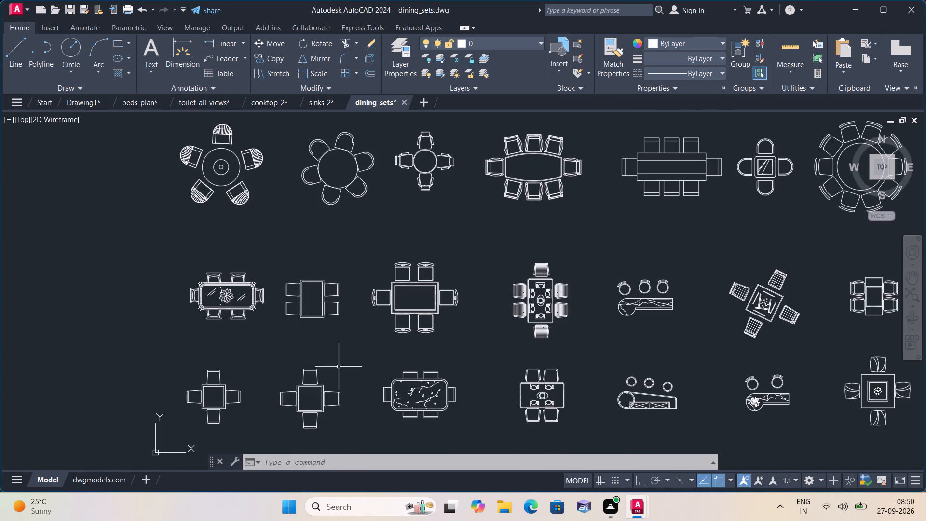
{"action": "scroll", "coordinate": [241, 201], "scroll_direction": "down", "scroll_amount": 1}
{"action": "middle_click_drag", "start_coordinate": [286, 246], "coordinate": [320, 329]}
{"action": "middle_click_drag", "start_coordinate": [291, 192], "coordinate": [272, 230]}
{"action": "scroll", "coordinate": [272, 230], "scroll_direction": "up", "scroll_amount": 2}
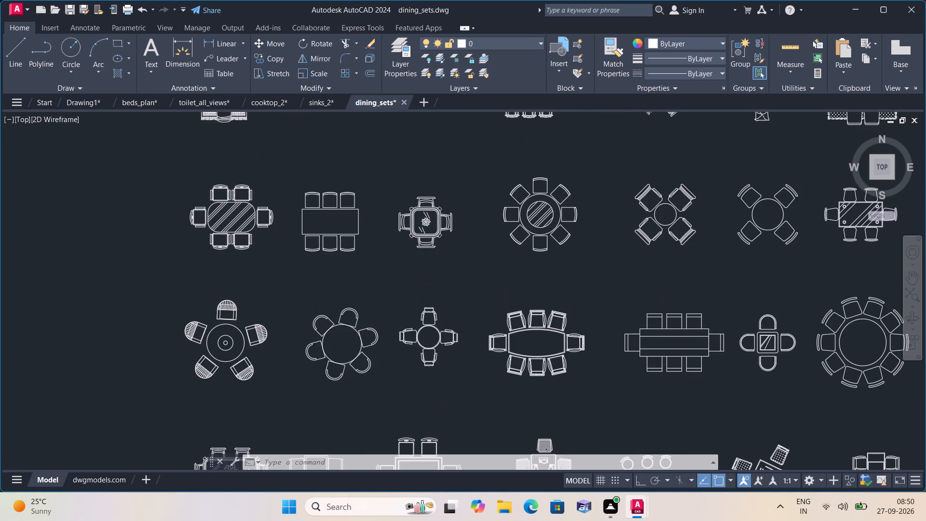
{"action": "scroll", "coordinate": [272, 225], "scroll_direction": "down", "scroll_amount": 1}
{"action": "scroll", "coordinate": [319, 190], "scroll_direction": "down", "scroll_amount": 1}
{"action": "middle_click_drag", "start_coordinate": [319, 190], "coordinate": [319, 198]}
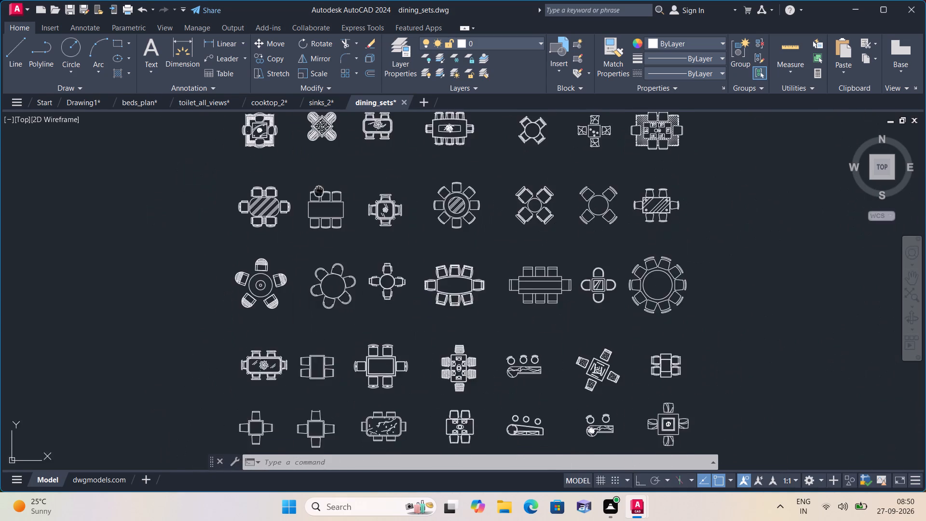
{"action": "middle_click_drag", "start_coordinate": [319, 198], "coordinate": [321, 232]}
{"action": "middle_click", "coordinate": [328, 219]}
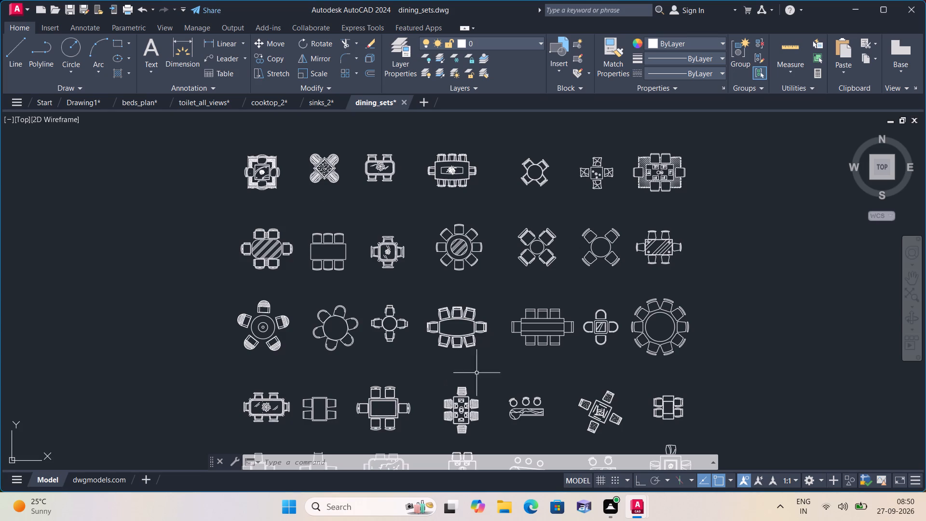
{"action": "scroll", "coordinate": [665, 287], "scroll_direction": "up", "scroll_amount": 3}
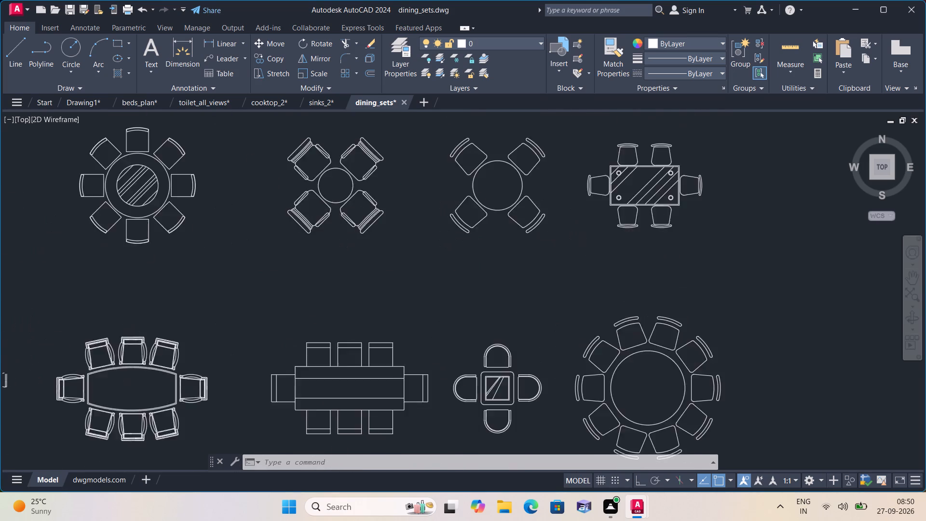
{"action": "scroll", "coordinate": [665, 287], "scroll_direction": "down", "scroll_amount": 2}
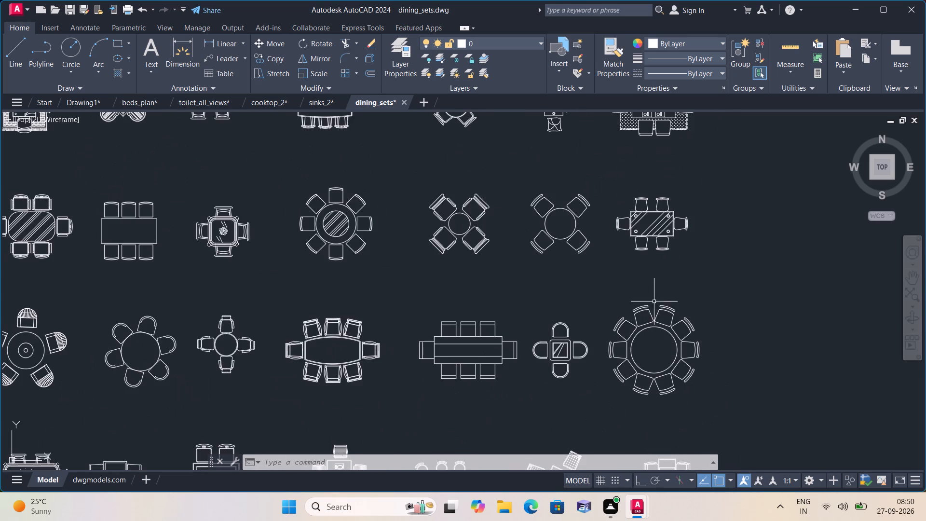
{"action": "middle_click_drag", "start_coordinate": [435, 379], "coordinate": [488, 299]}
{"action": "scroll", "coordinate": [503, 285], "scroll_direction": "down", "scroll_amount": 1}
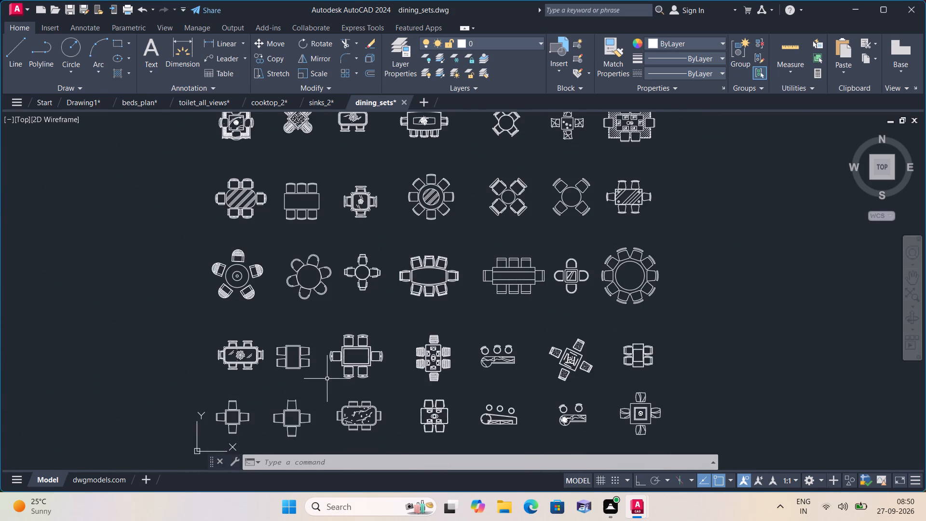
{"action": "scroll", "coordinate": [327, 382], "scroll_direction": "up", "scroll_amount": 2}
{"action": "scroll", "coordinate": [231, 377], "scroll_direction": "down", "scroll_amount": 1}
{"action": "middle_click_drag", "start_coordinate": [231, 377], "coordinate": [319, 285]}
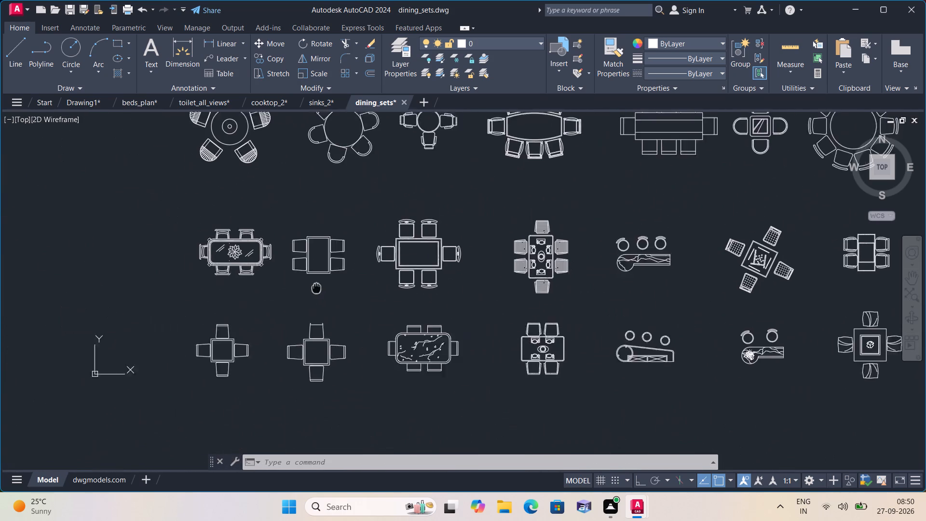
{"action": "middle_click_drag", "start_coordinate": [319, 285], "coordinate": [346, 265]}
{"action": "middle_click_drag", "start_coordinate": [346, 265], "coordinate": [349, 353]}
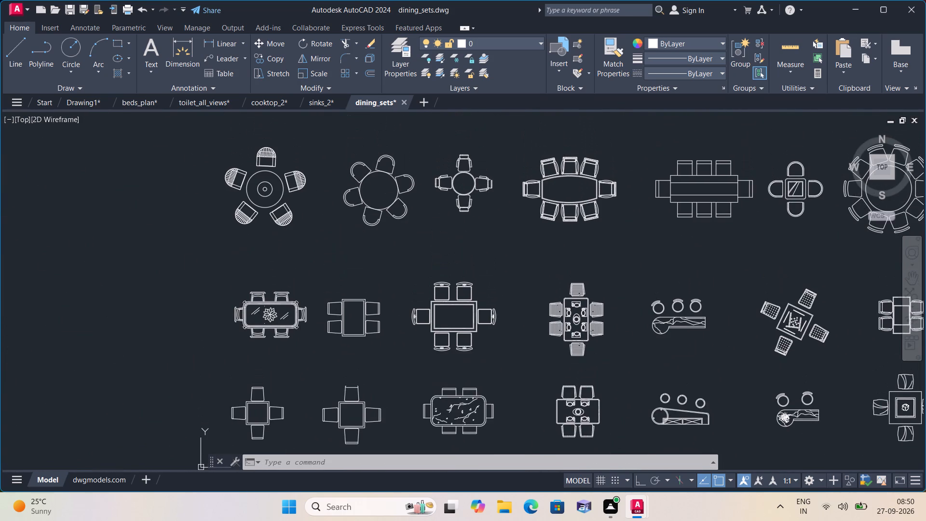
{"action": "middle_click_drag", "start_coordinate": [429, 273], "coordinate": [435, 376]}
{"action": "scroll", "coordinate": [436, 377], "scroll_direction": "down", "scroll_amount": 1}
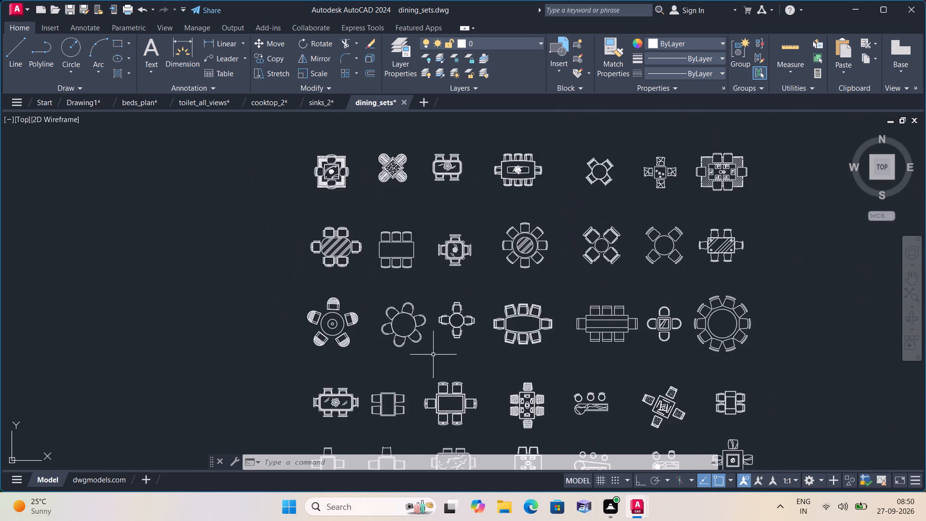
{"action": "scroll", "coordinate": [401, 271], "scroll_direction": "up", "scroll_amount": 1}
{"action": "middle_click_drag", "start_coordinate": [403, 285], "coordinate": [431, 425]}
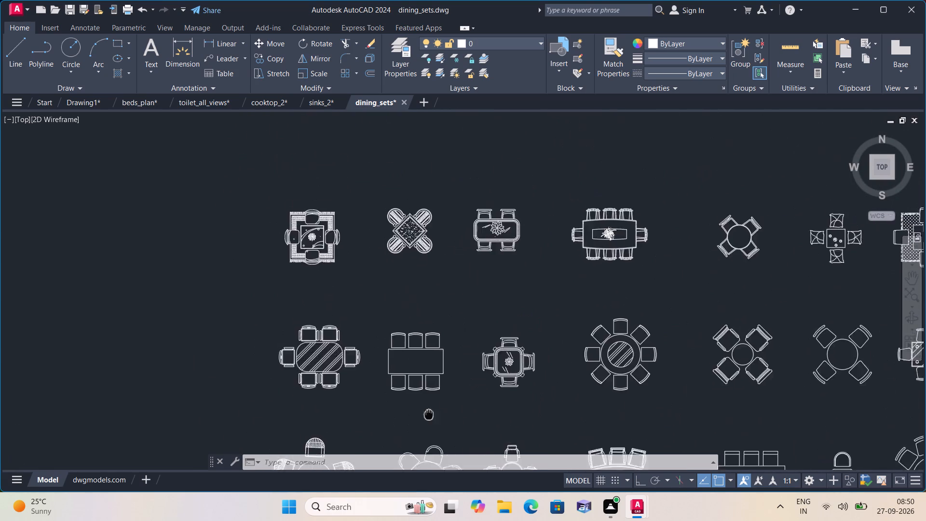
{"action": "middle_click_drag", "start_coordinate": [431, 425], "coordinate": [433, 432]}
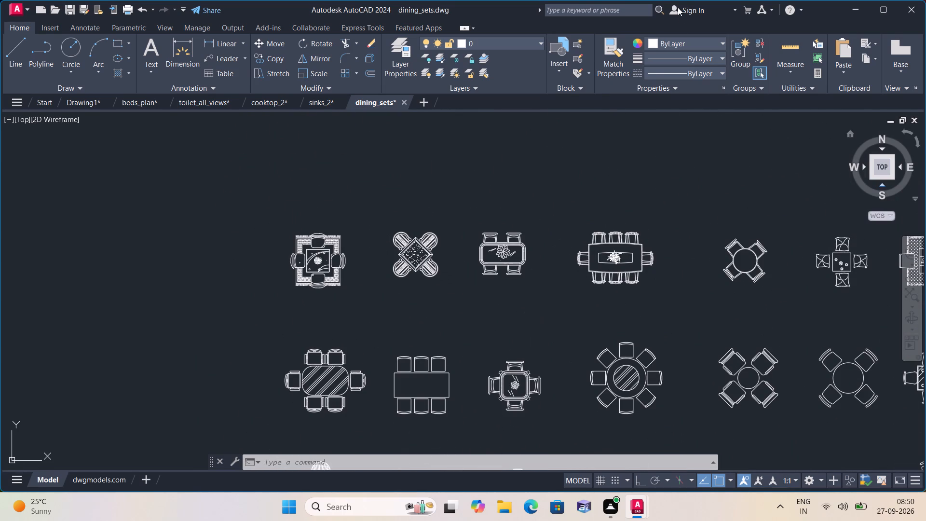
{"action": "scroll", "coordinate": [656, 63], "scroll_direction": "down", "scroll_amount": 3}
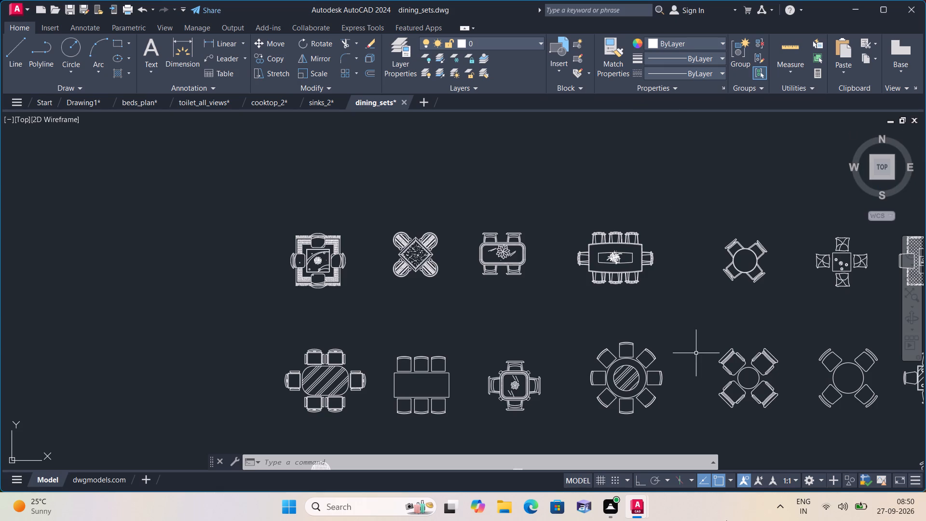
{"action": "scroll", "coordinate": [674, 397], "scroll_direction": "up", "scroll_amount": 1}
{"action": "scroll", "coordinate": [677, 391], "scroll_direction": "down", "scroll_amount": 2}
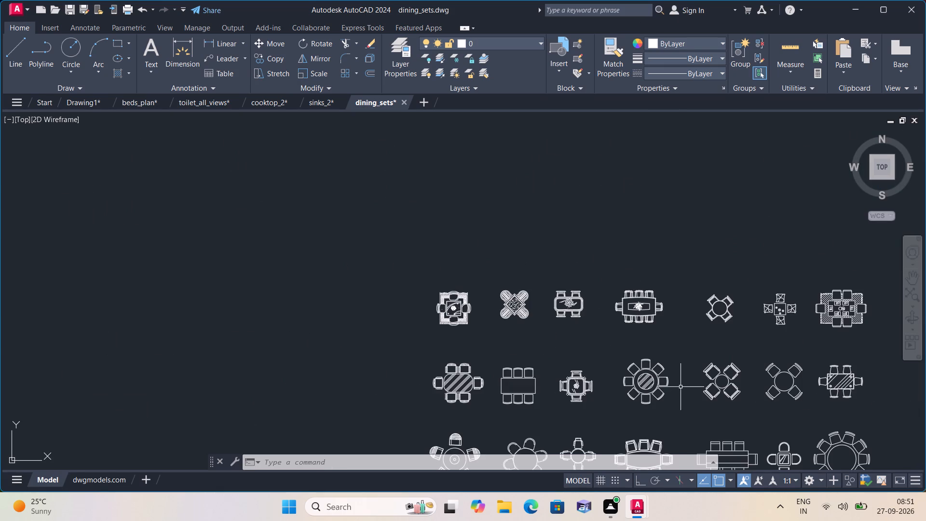
{"action": "scroll", "coordinate": [872, 415], "scroll_direction": "up", "scroll_amount": 3}
{"action": "scroll", "coordinate": [752, 367], "scroll_direction": "up", "scroll_amount": 2}
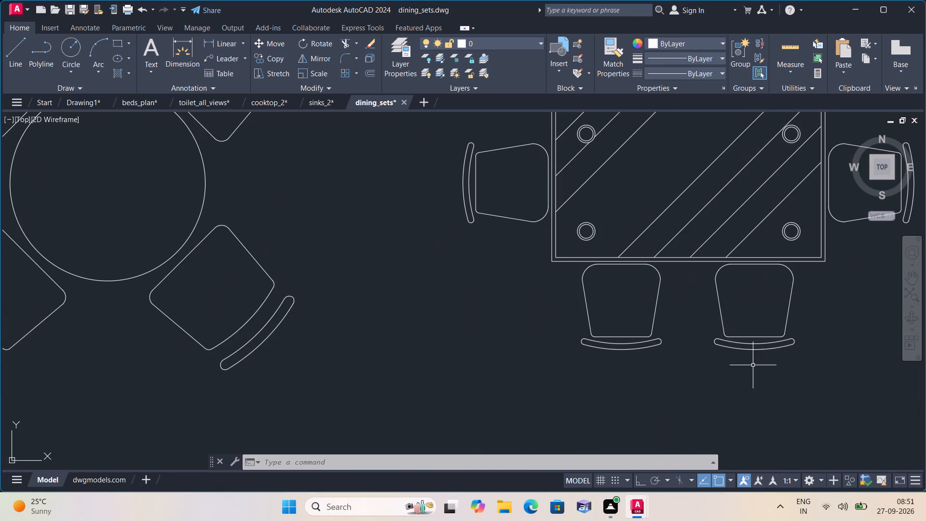
{"action": "scroll", "coordinate": [753, 365], "scroll_direction": "down", "scroll_amount": 1}
{"action": "middle_click_drag", "start_coordinate": [753, 365], "coordinate": [649, 411]}
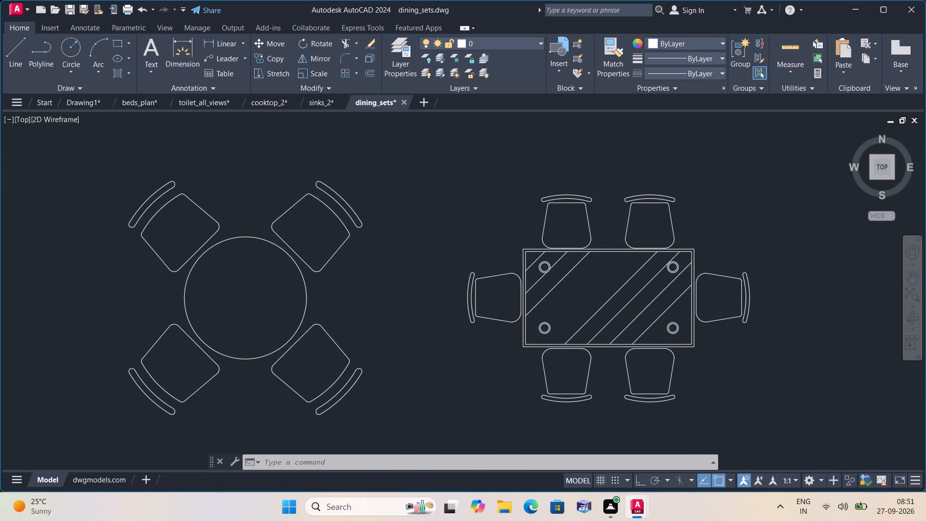
{"action": "scroll", "coordinate": [649, 411], "scroll_direction": "down", "scroll_amount": 1}
{"action": "middle_click_drag", "start_coordinate": [618, 412], "coordinate": [633, 363]}
{"action": "scroll", "coordinate": [644, 343], "scroll_direction": "down", "scroll_amount": 2}
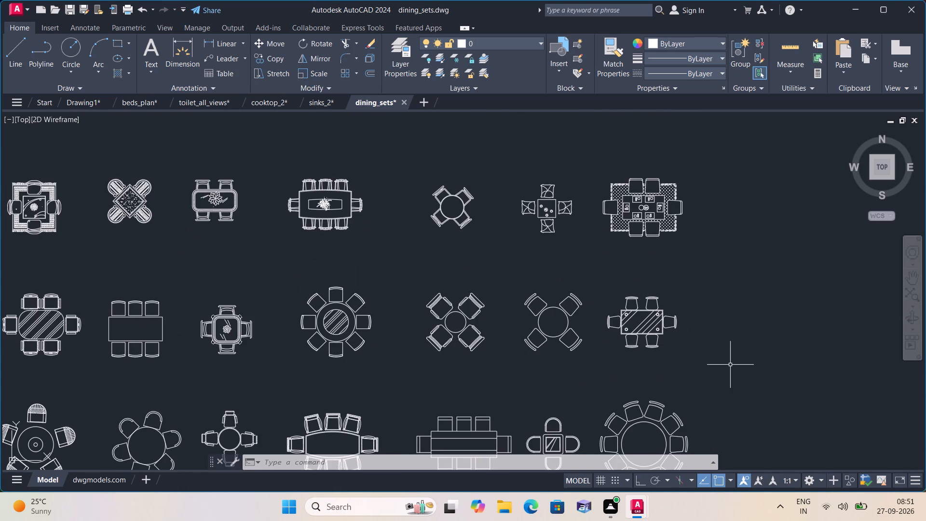
{"action": "left_click", "coordinate": [729, 364]}
{"action": "left_click", "coordinate": [729, 364]}
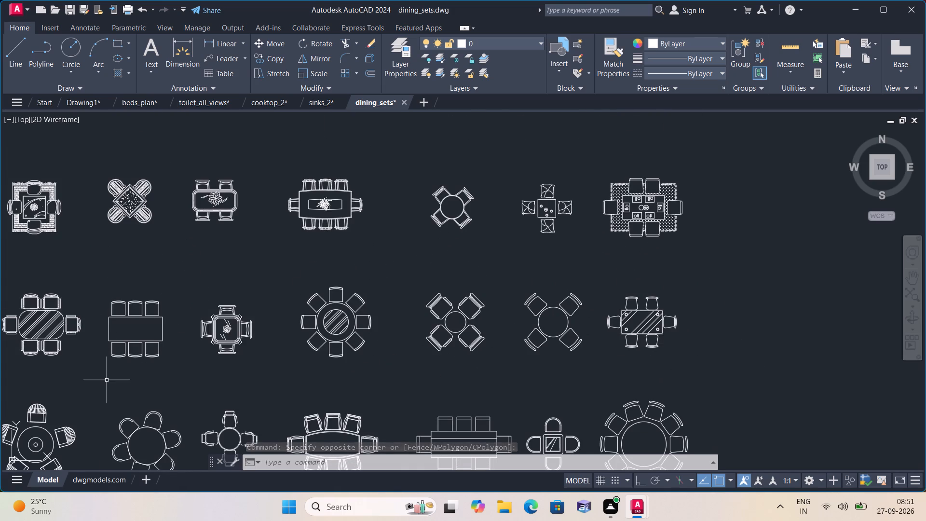
Copy the plain rectangular dining set with three chairs along each long side of the table to the clipboard.
{"action": "scroll", "coordinate": [156, 368], "scroll_direction": "down", "scroll_amount": 1}
{"action": "middle_click_drag", "start_coordinate": [145, 374], "coordinate": [154, 372]}
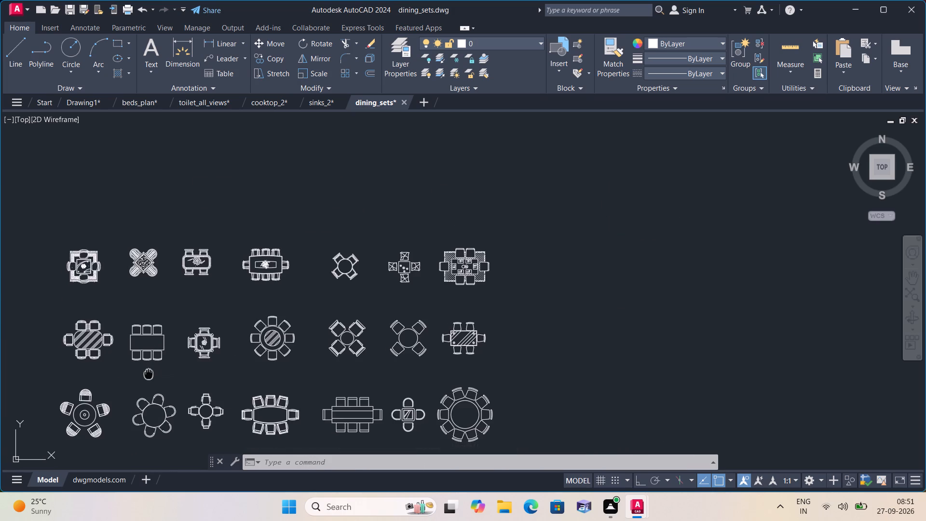
{"action": "middle_click_drag", "start_coordinate": [154, 372], "coordinate": [233, 363]}
{"action": "scroll", "coordinate": [163, 371], "scroll_direction": "up", "scroll_amount": 2}
{"action": "scroll", "coordinate": [284, 361], "scroll_direction": "up", "scroll_amount": 2}
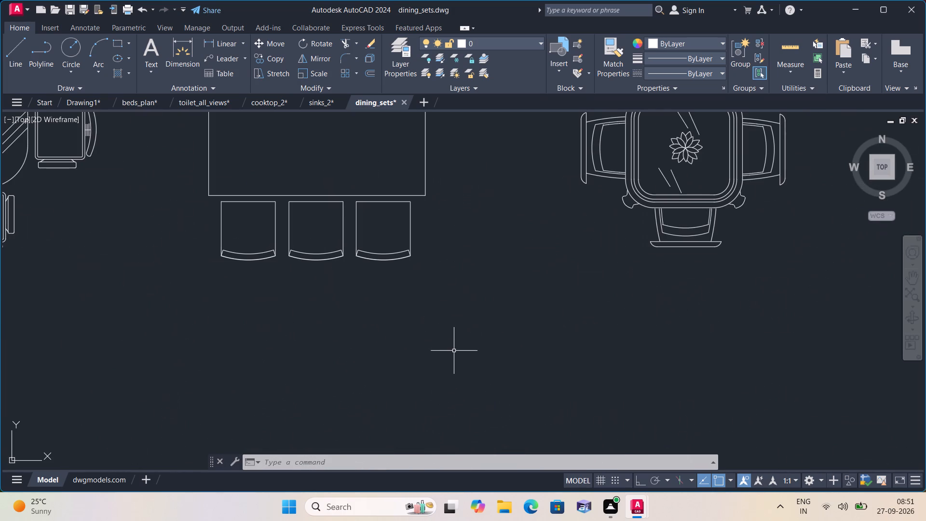
{"action": "middle_click_drag", "start_coordinate": [450, 344], "coordinate": [509, 486]}
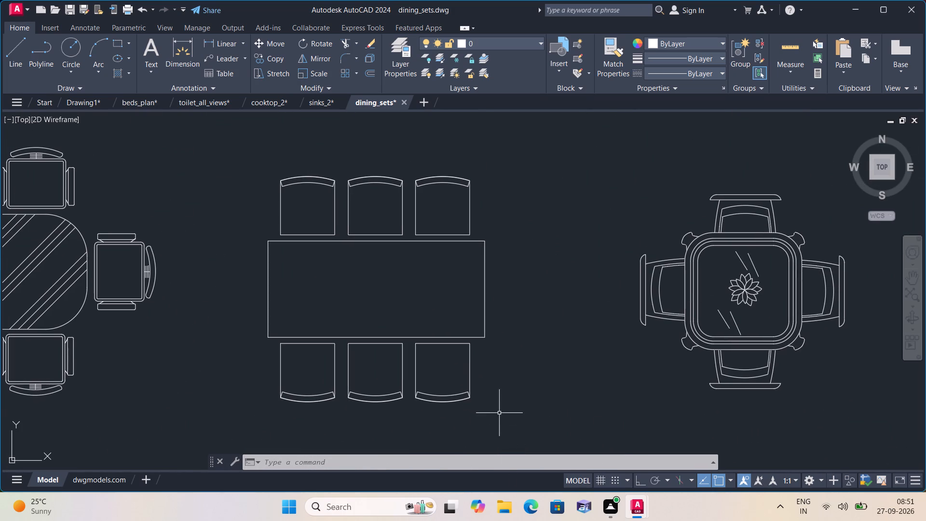
{"action": "left_click", "coordinate": [499, 413]}
{"action": "left_click", "coordinate": [260, 154]}
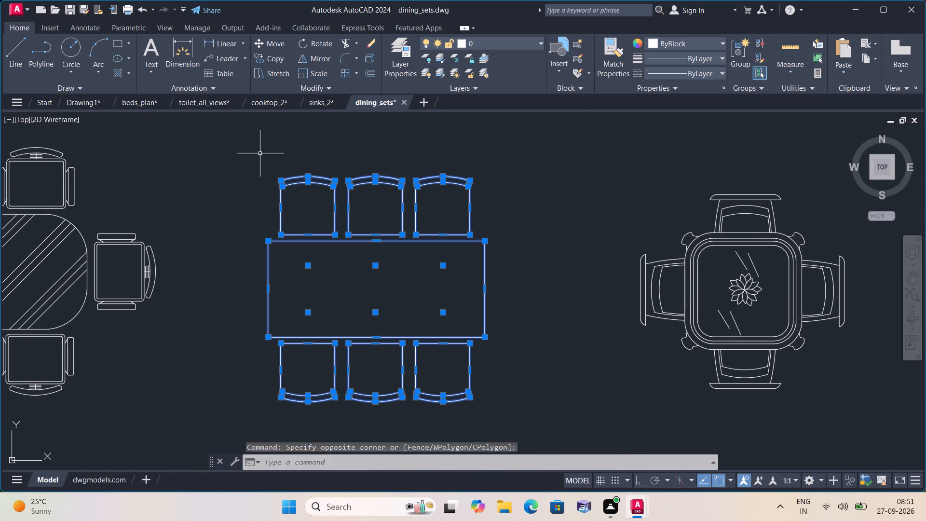
{"action": "key", "text": "ctrl+c"}
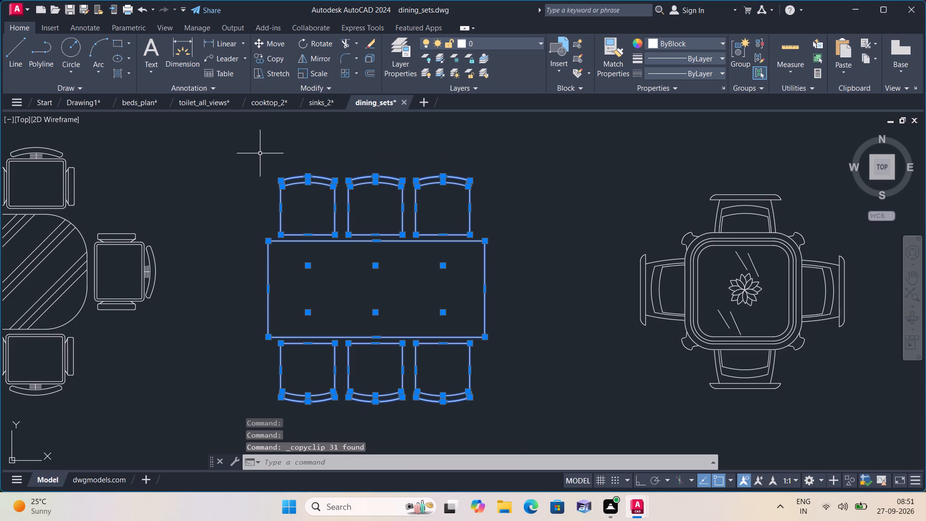
Switch to Drawing1 and paste the copied six-chair dining set in the empty space beside the floor plan.
{"action": "left_click_drag", "start_coordinate": [78, 98], "coordinate": [79, 98]}
{"action": "left_click_drag", "start_coordinate": [79, 98], "coordinate": [82, 101]}
{"action": "scroll", "coordinate": [244, 223], "scroll_direction": "down", "scroll_amount": 1}
{"action": "scroll", "coordinate": [386, 262], "scroll_direction": "down", "scroll_amount": 2}
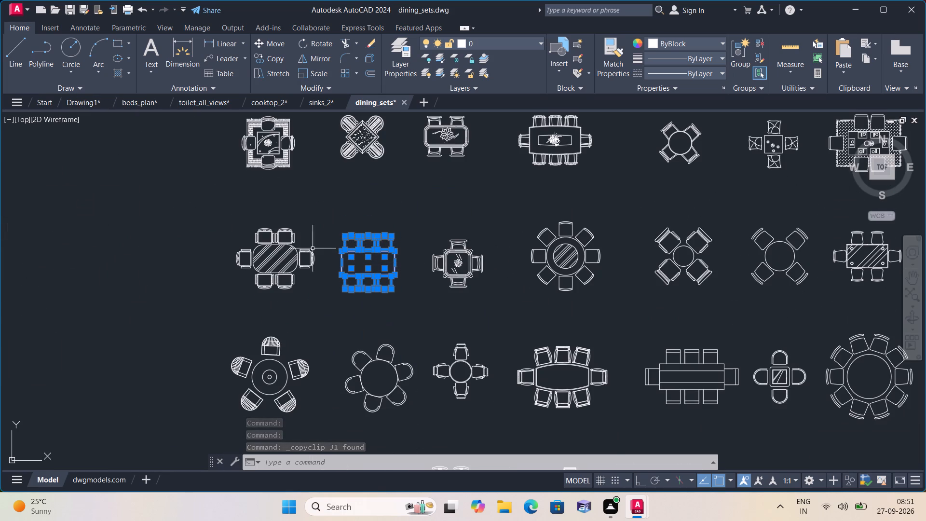
{"action": "left_click", "coordinate": [87, 107]}
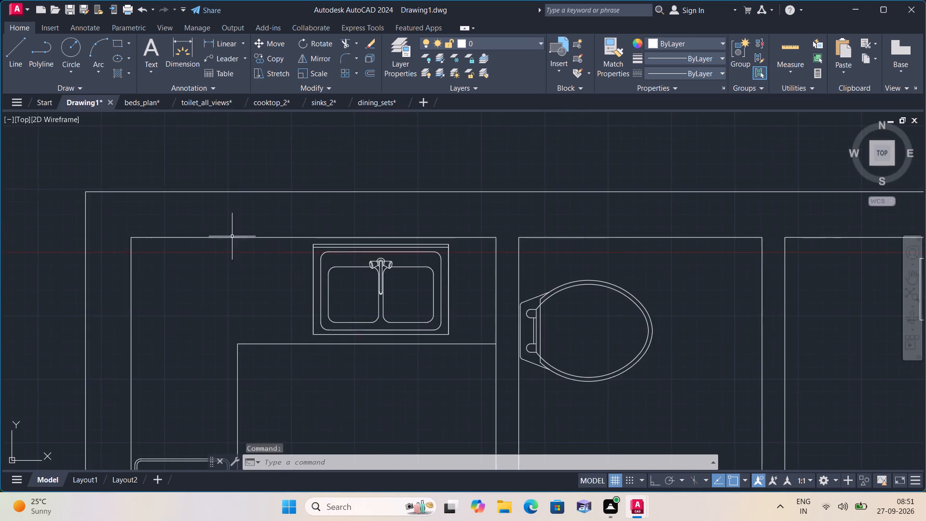
{"action": "scroll", "coordinate": [277, 256], "scroll_direction": "down", "scroll_amount": 2}
{"action": "scroll", "coordinate": [444, 289], "scroll_direction": "down", "scroll_amount": 1}
{"action": "middle_click_drag", "start_coordinate": [419, 288], "coordinate": [226, 252]}
{"action": "scroll", "coordinate": [204, 252], "scroll_direction": "down", "scroll_amount": 1}
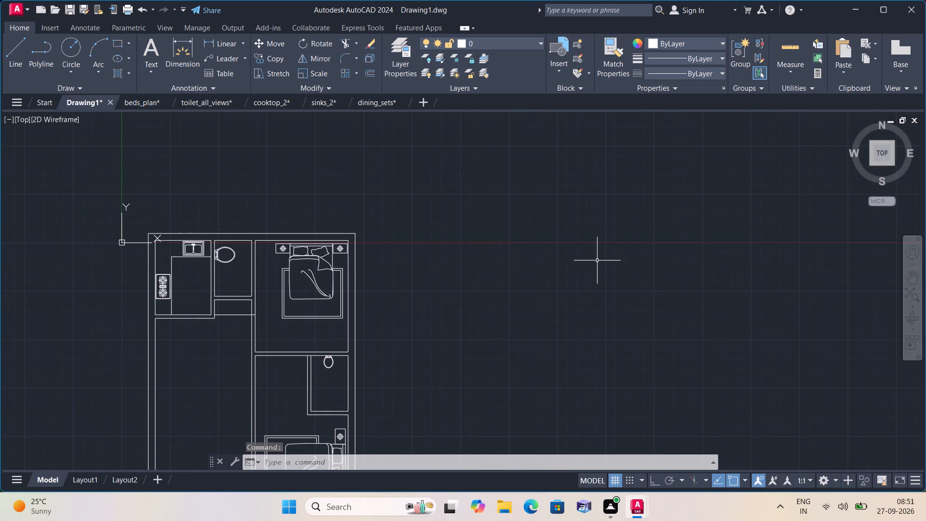
{"action": "key", "text": "ctrl+v"}
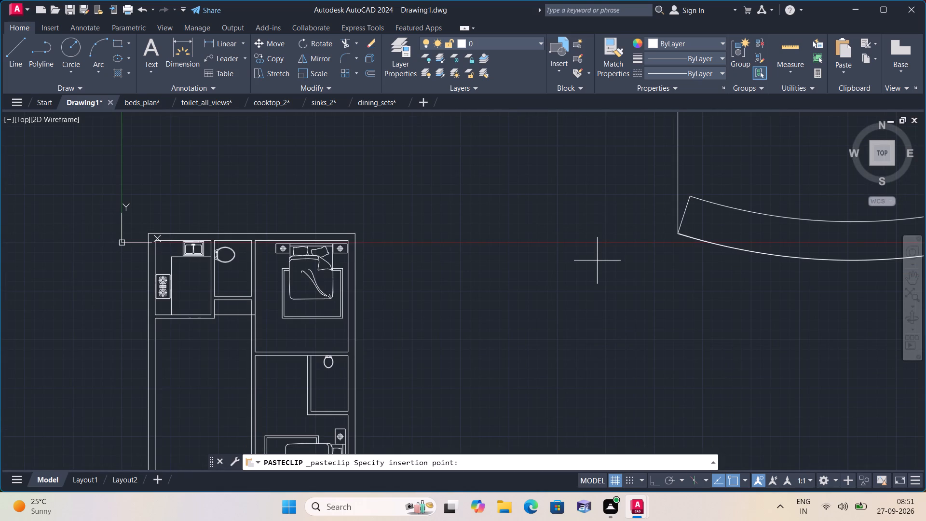
{"action": "scroll", "coordinate": [592, 276], "scroll_direction": "down", "scroll_amount": 1}
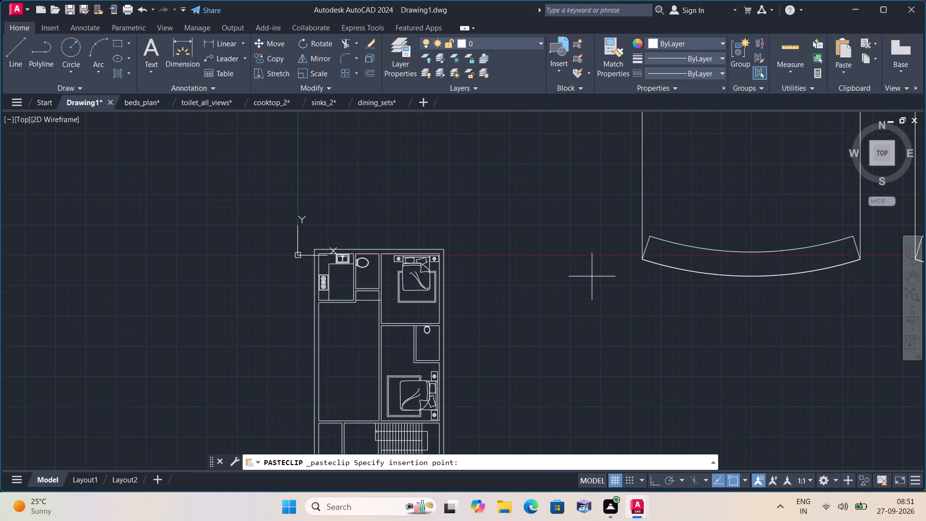
{"action": "scroll", "coordinate": [591, 282], "scroll_direction": "down", "scroll_amount": 2}
{"action": "middle_click_drag", "start_coordinate": [579, 306], "coordinate": [230, 385]}
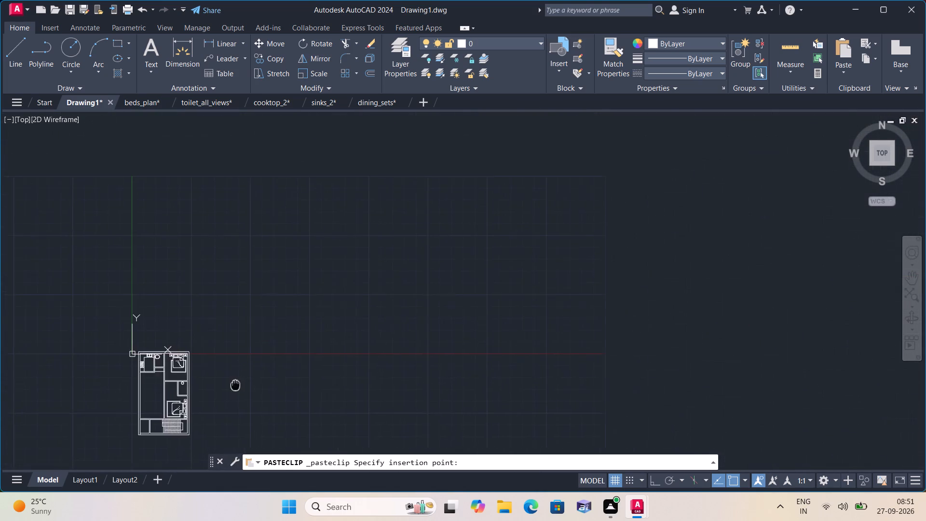
{"action": "middle_click_drag", "start_coordinate": [230, 385], "coordinate": [230, 386]}
{"action": "scroll", "coordinate": [286, 388], "scroll_direction": "down", "scroll_amount": 1}
{"action": "left_click", "coordinate": [354, 381]}
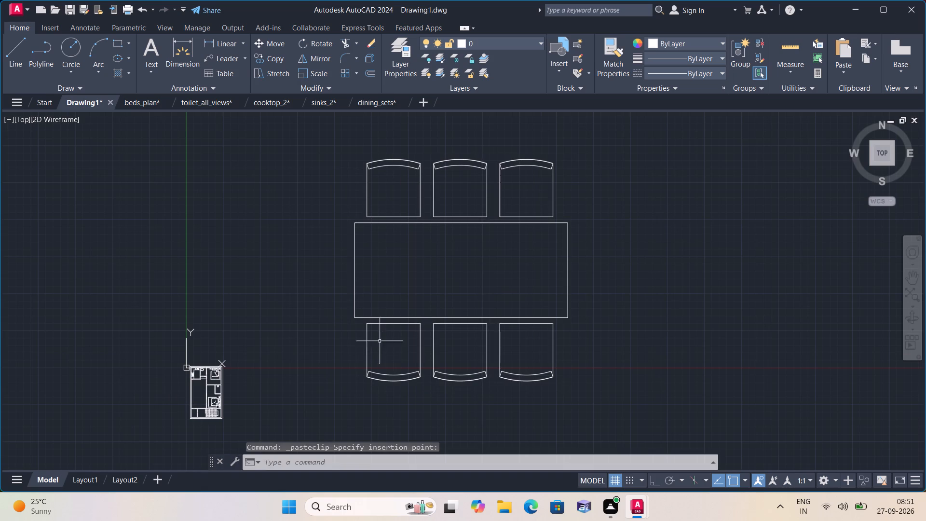
Scale the pasted dining set down from the table's centre to about 0.07 of its size.
{"action": "left_click_drag", "start_coordinate": [330, 143], "coordinate": [363, 181]}
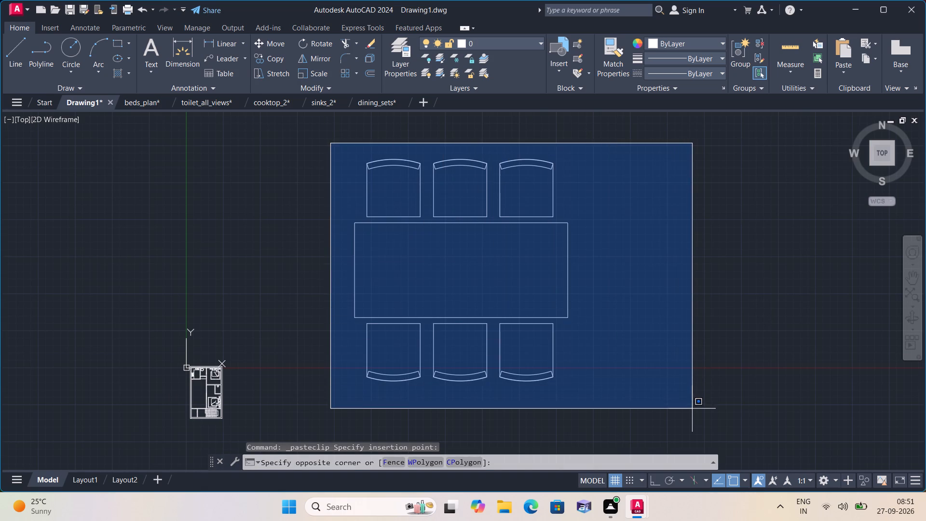
{"action": "left_click", "coordinate": [693, 410]}
{"action": "left_click", "coordinate": [317, 72]}
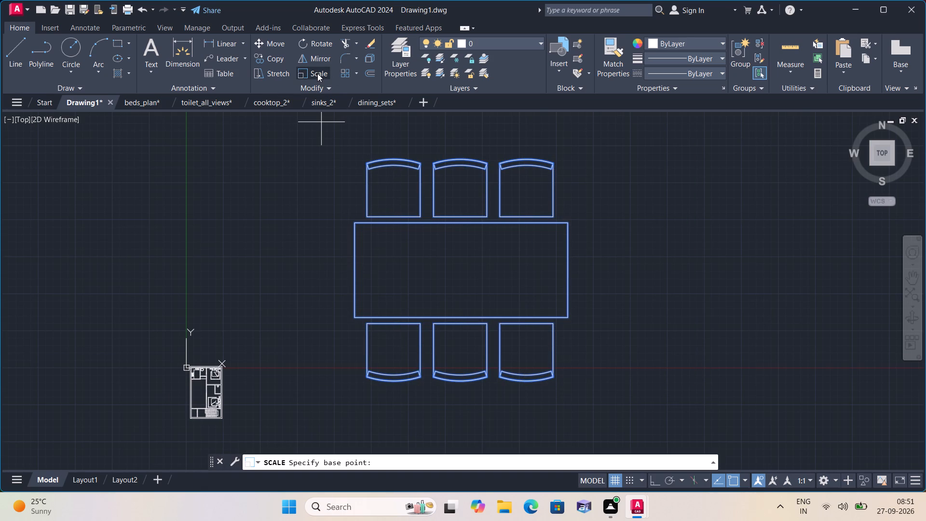
{"action": "left_click", "coordinate": [459, 267]}
{"action": "left_click", "coordinate": [466, 275]}
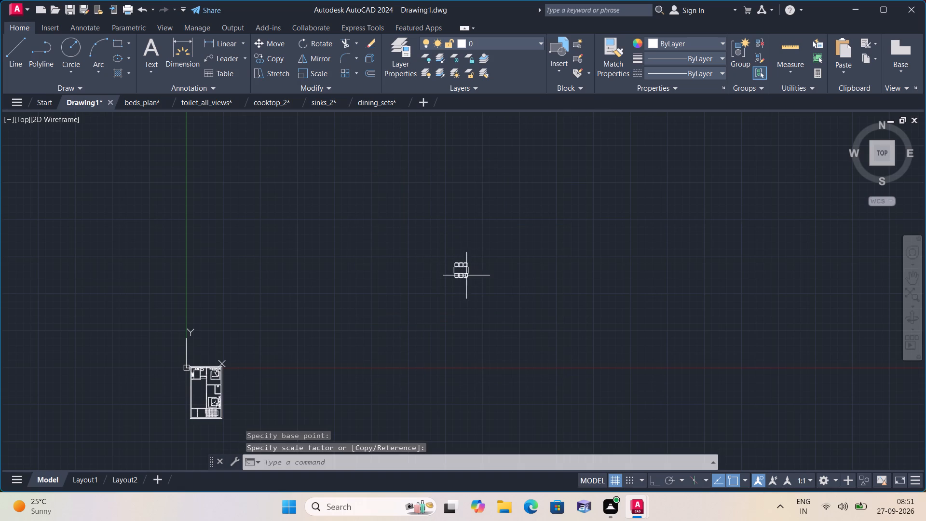
Rotate the dining set a quarter turn with Ortho so the table's long sides run vertically, leaving Ortho off.
{"action": "left_click_drag", "start_coordinate": [420, 249], "coordinate": [424, 253]}
{"action": "left_click", "coordinate": [491, 299]}
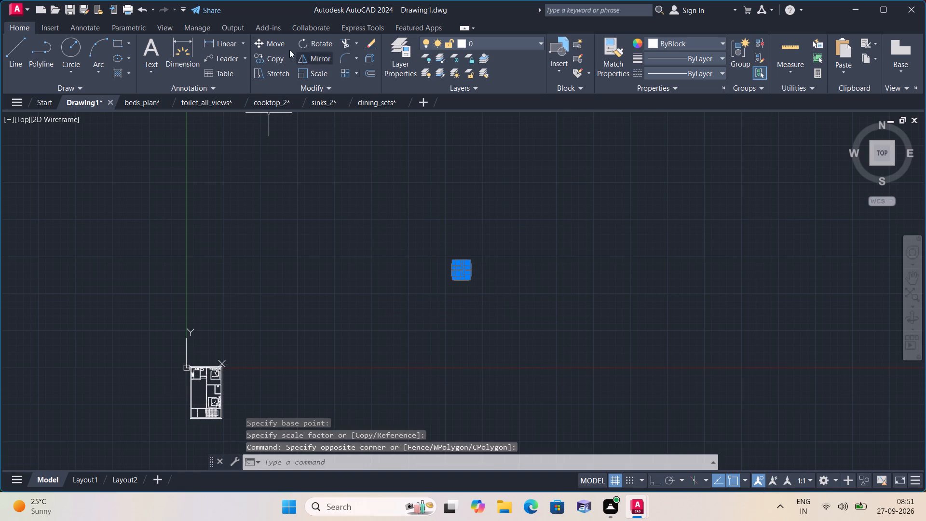
{"action": "left_click_drag", "start_coordinate": [306, 38], "coordinate": [347, 78]}
{"action": "left_click", "coordinate": [317, 43]}
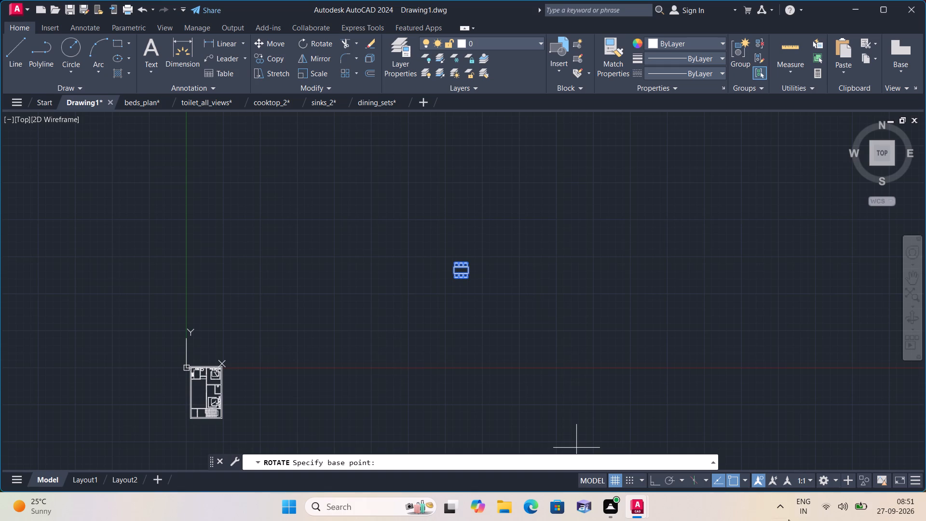
{"action": "left_click", "coordinate": [658, 487]}
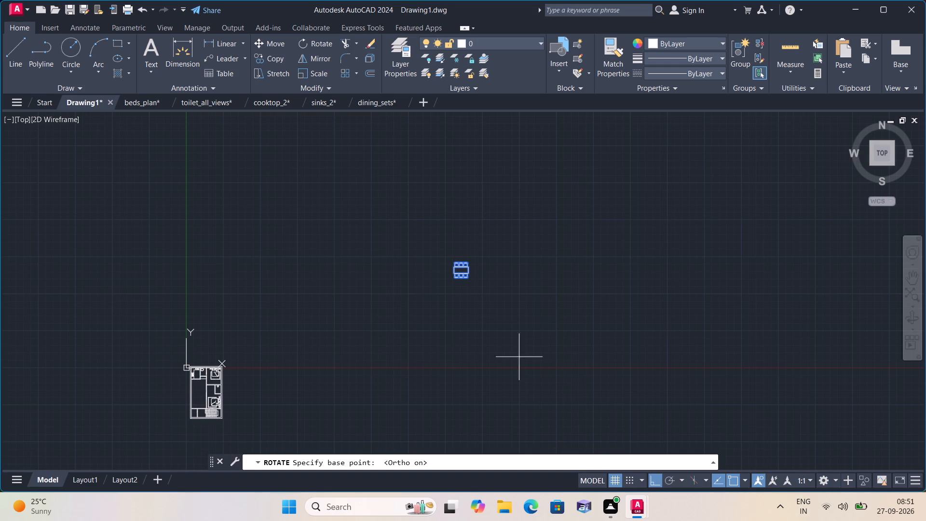
{"action": "left_click", "coordinate": [464, 271]}
{"action": "left_click", "coordinate": [463, 289]}
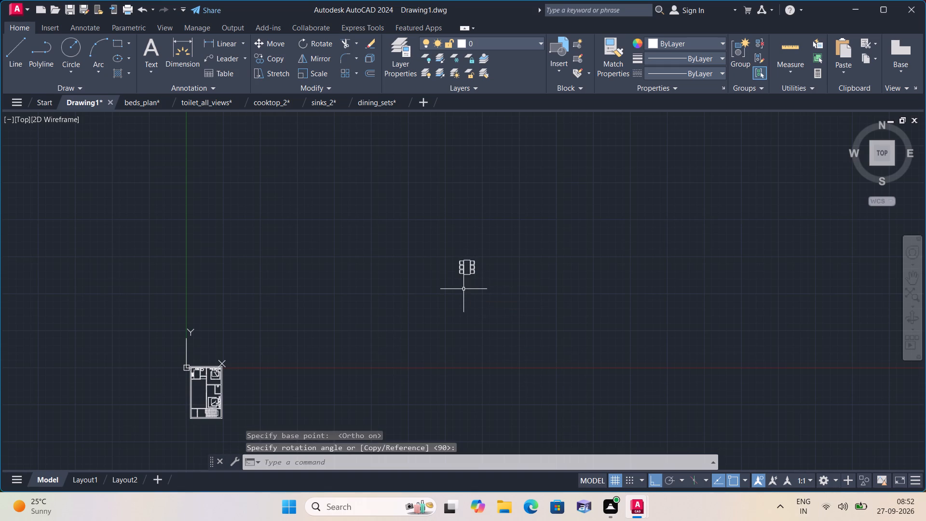
{"action": "left_click", "coordinate": [654, 480]}
Move the dining set close to the floor plan, just outside its east outer wall.
{"action": "left_click_drag", "start_coordinate": [404, 227], "coordinate": [463, 269]}
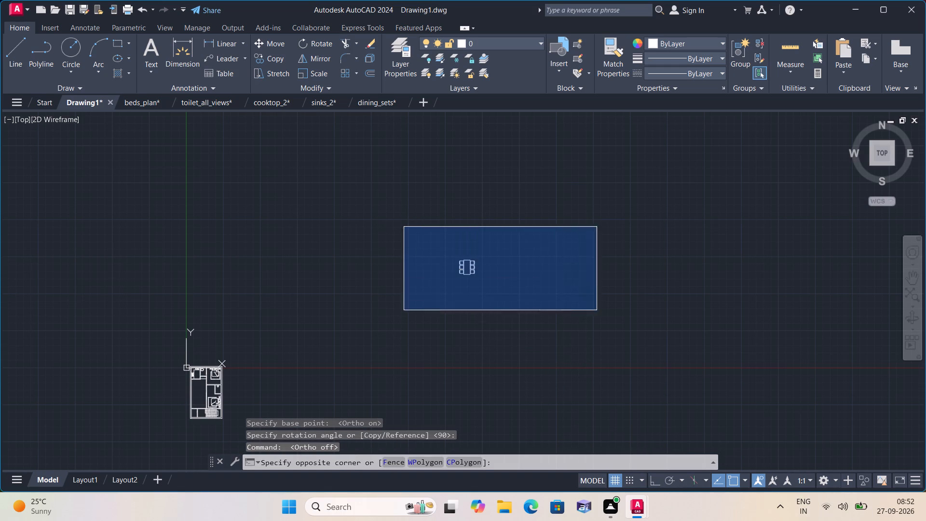
{"action": "left_click", "coordinate": [597, 310]}
{"action": "left_click", "coordinate": [280, 43]}
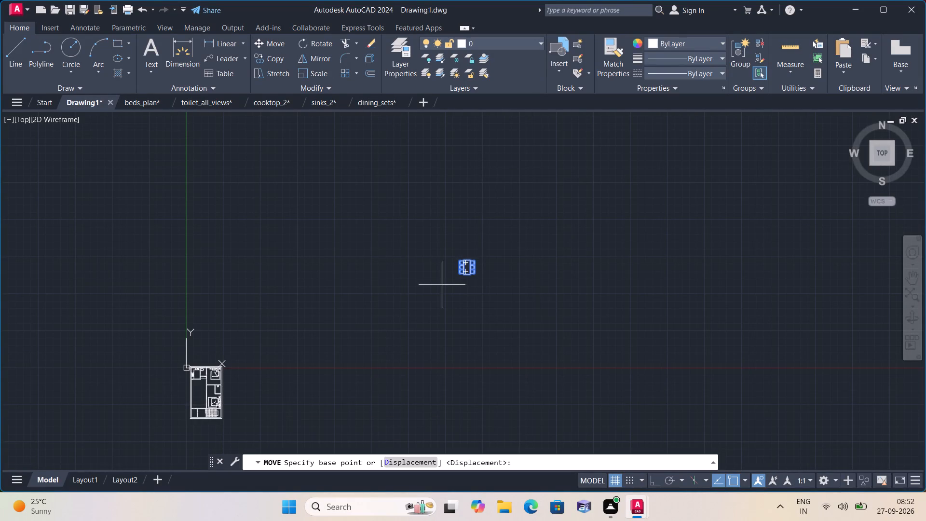
{"action": "left_click", "coordinate": [472, 264]}
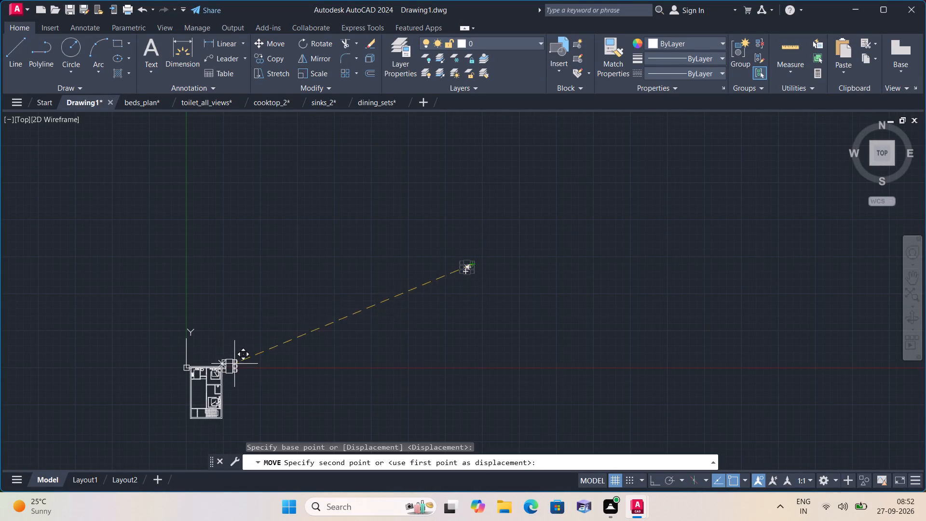
{"action": "middle_click_drag", "start_coordinate": [280, 375], "coordinate": [466, 262]}
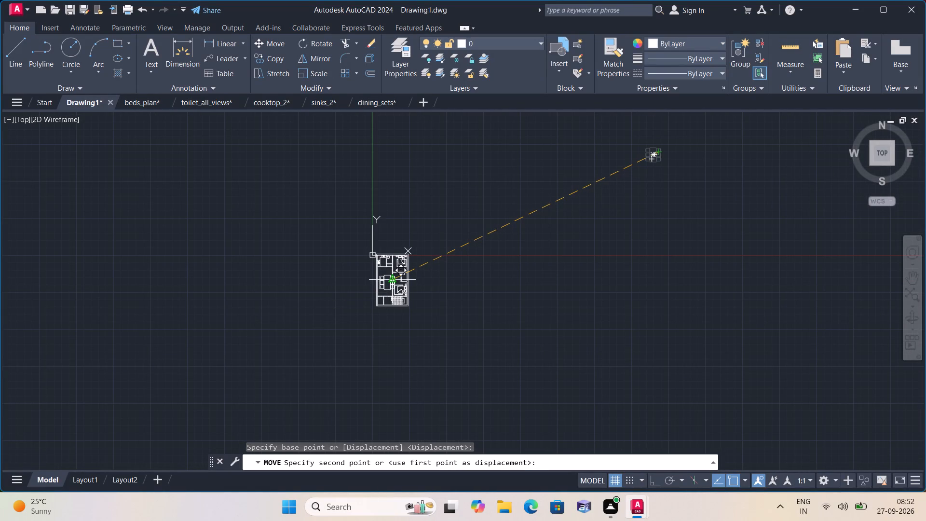
{"action": "scroll", "coordinate": [393, 276], "scroll_direction": "up", "scroll_amount": 3}
{"action": "scroll", "coordinate": [351, 279], "scroll_direction": "up", "scroll_amount": 1}
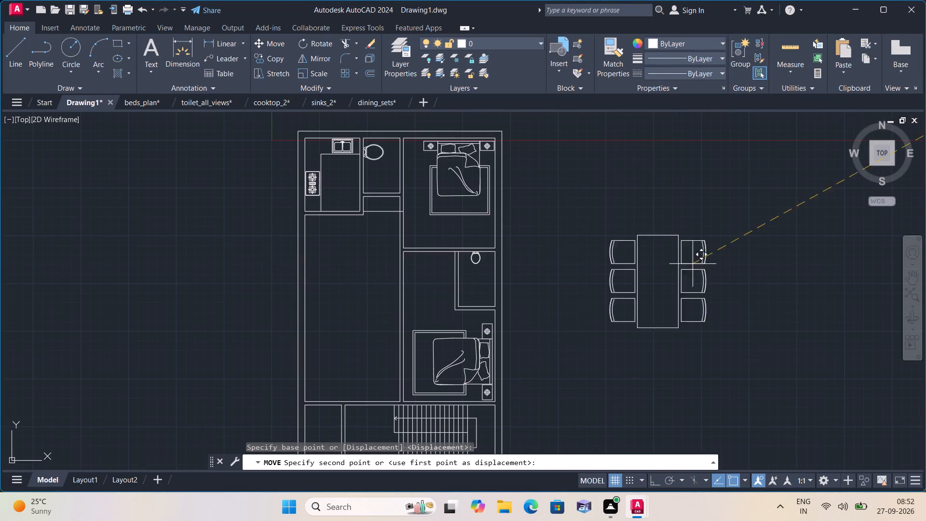
{"action": "left_click", "coordinate": [701, 263]}
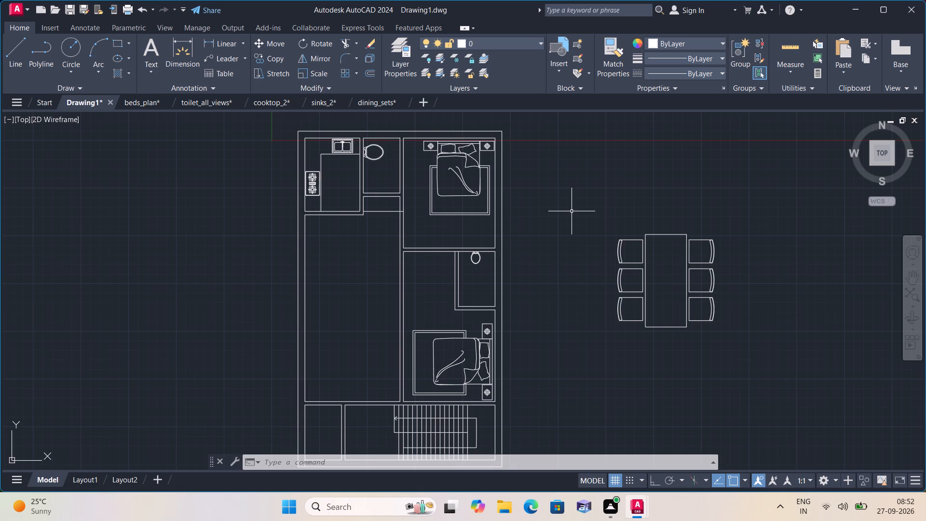
Scale the dining set down from the table's centre to a little over a quarter of its size.
{"action": "left_click_drag", "start_coordinate": [567, 193], "coordinate": [572, 201]}
{"action": "left_click", "coordinate": [817, 415]}
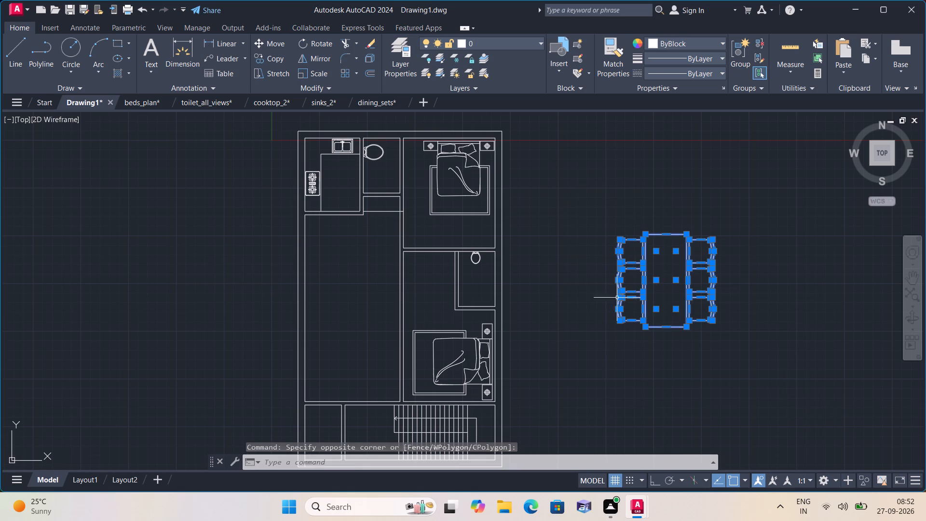
{"action": "left_click", "coordinate": [309, 75]}
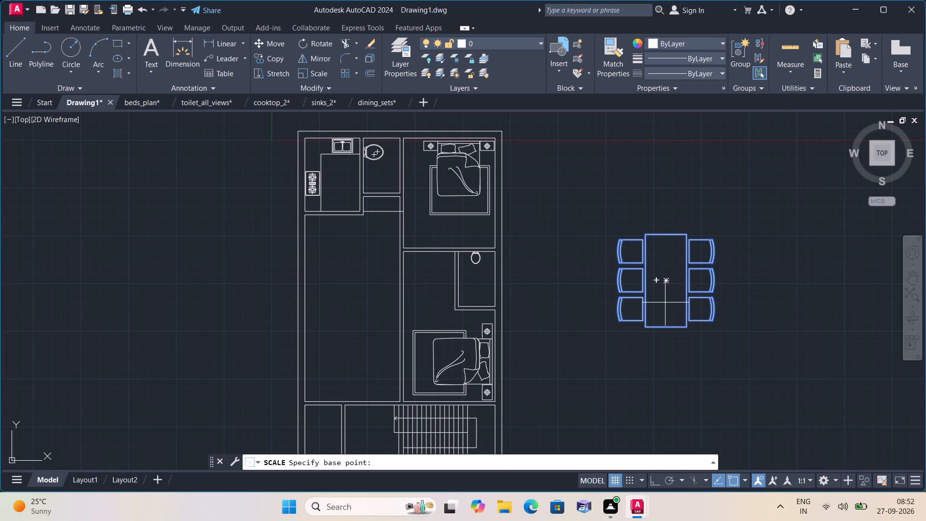
{"action": "left_click", "coordinate": [666, 282]}
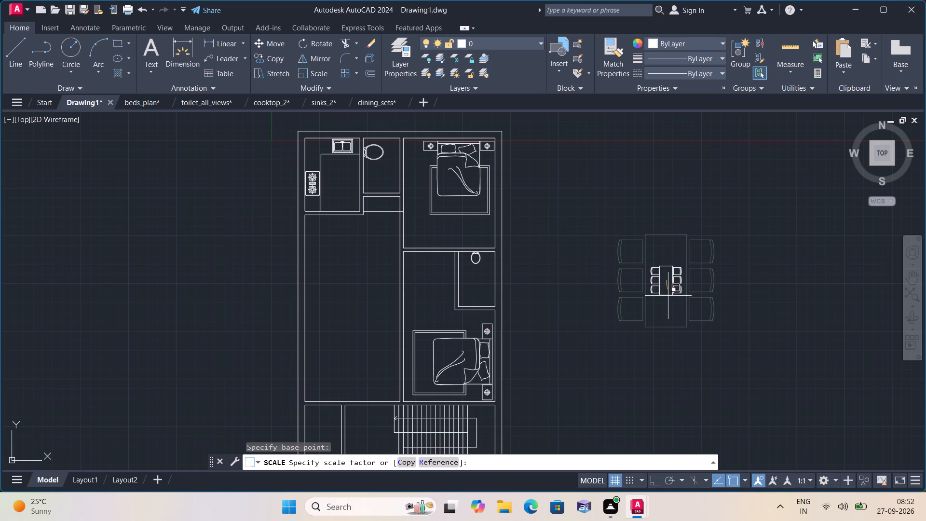
{"action": "left_click", "coordinate": [668, 294]}
Move the dining set into the large hall, just below the kitchen wall and near the west outer wall.
{"action": "left_click", "coordinate": [712, 322]}
{"action": "left_click", "coordinate": [639, 248]}
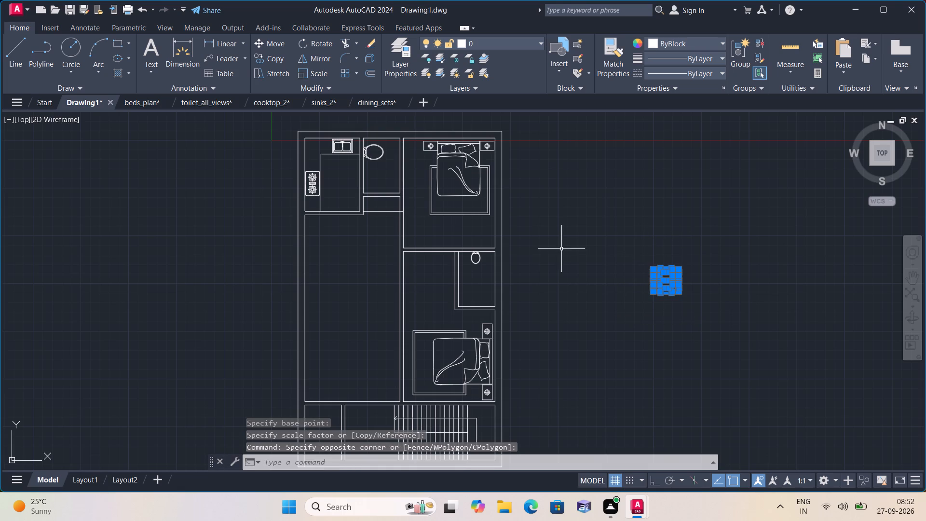
{"action": "left_click", "coordinate": [272, 40]}
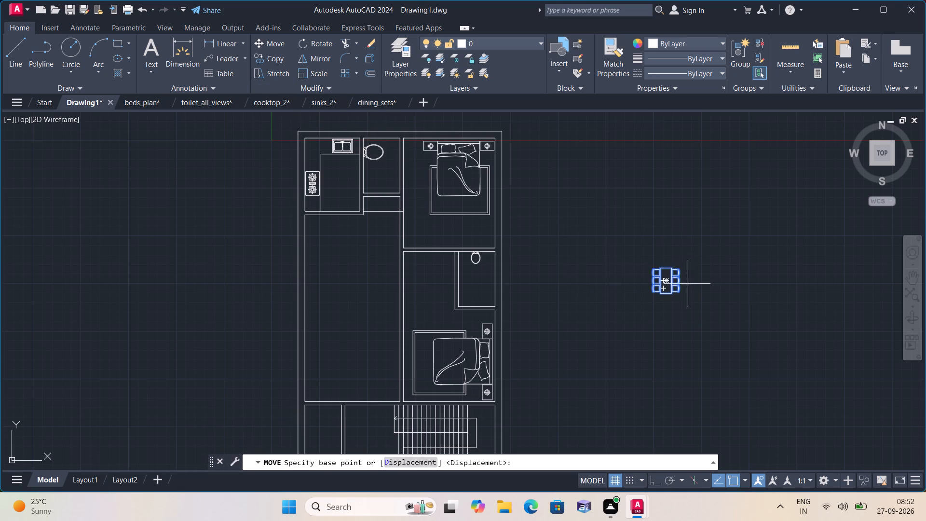
{"action": "left_click", "coordinate": [669, 282]}
{"action": "scroll", "coordinate": [317, 284], "scroll_direction": "up", "scroll_amount": 2}
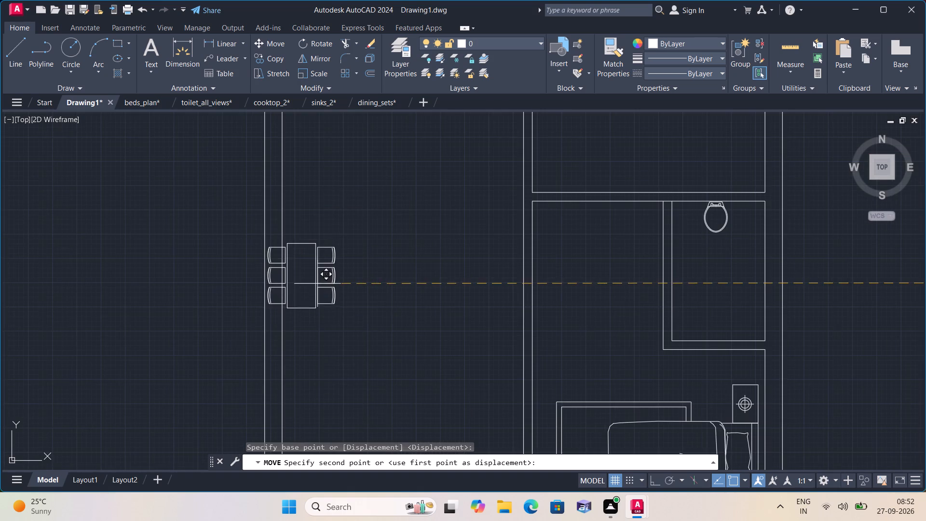
{"action": "middle_click_drag", "start_coordinate": [327, 269], "coordinate": [347, 408]}
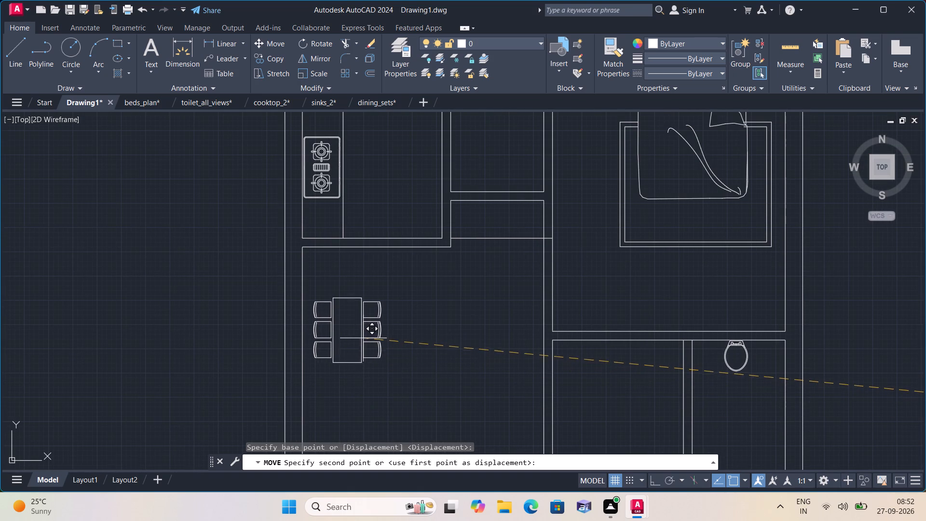
{"action": "left_click", "coordinate": [361, 309]}
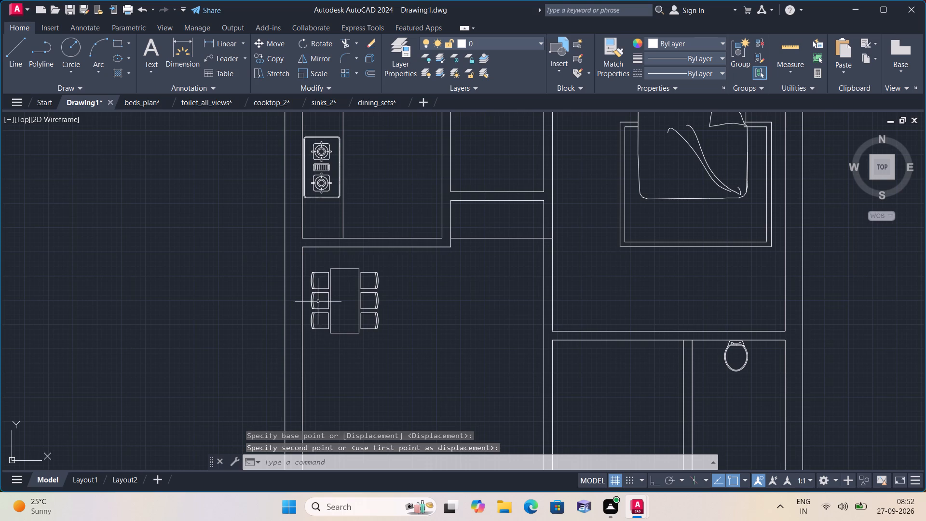
Open the recent drawing living_room_furniture (1).dwg.
{"action": "left_click", "coordinate": [16, 5]}
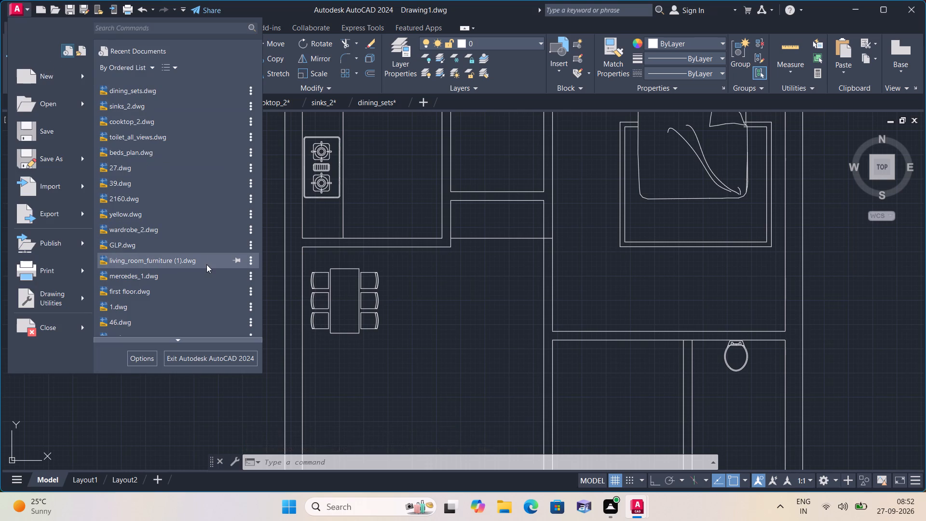
{"action": "left_click", "coordinate": [205, 263]}
Copy the sofa set with three-seat sofa, oval table, two armchairs and two round side tables to the clipboard.
{"action": "scroll", "coordinate": [236, 258], "scroll_direction": "down", "scroll_amount": 2}
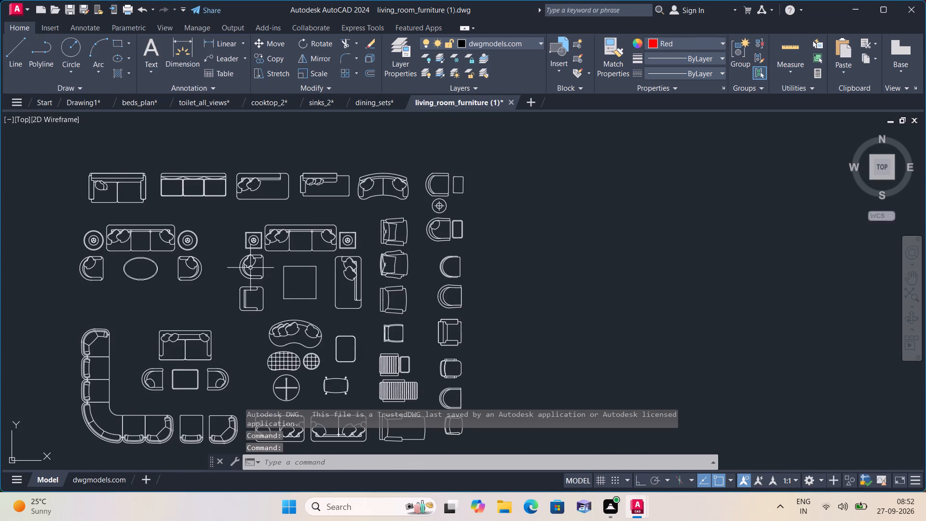
{"action": "scroll", "coordinate": [250, 270], "scroll_direction": "down", "scroll_amount": 1}
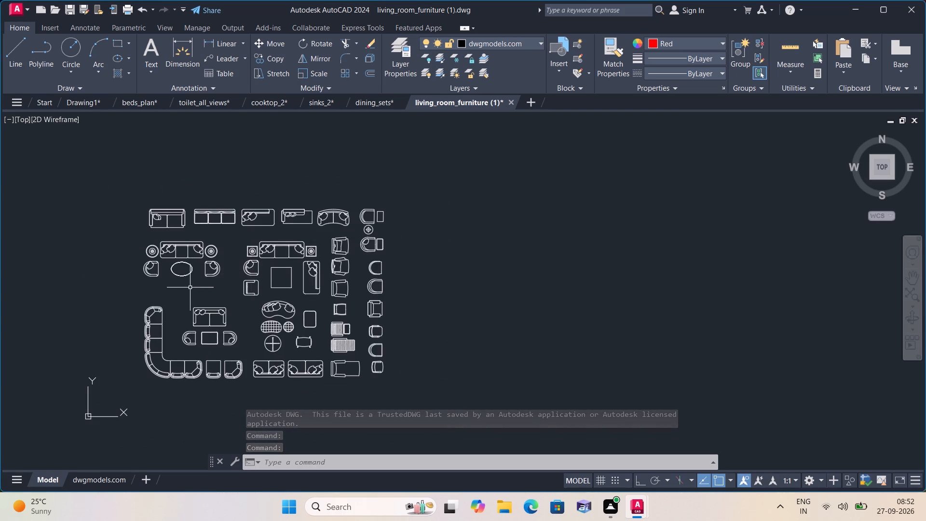
{"action": "scroll", "coordinate": [190, 290], "scroll_direction": "down", "scroll_amount": 1}
{"action": "scroll", "coordinate": [182, 294], "scroll_direction": "up", "scroll_amount": 2}
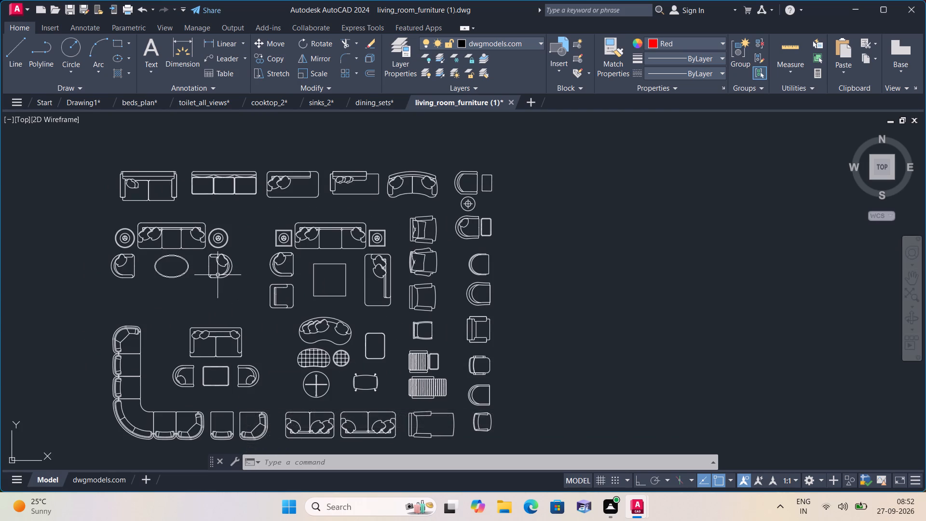
{"action": "middle_click_drag", "start_coordinate": [217, 275], "coordinate": [238, 293]}
{"action": "left_click_drag", "start_coordinate": [261, 304], "coordinate": [255, 288]}
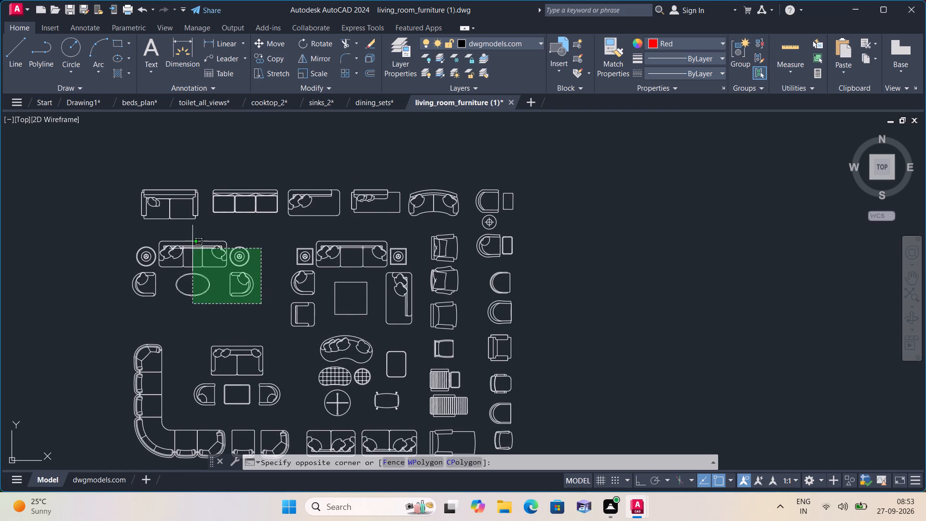
{"action": "left_click", "coordinate": [122, 235]}
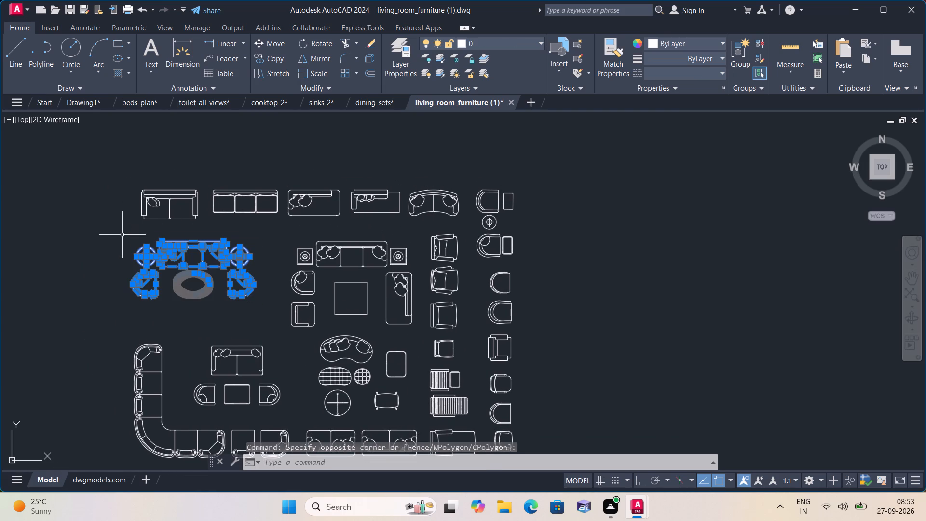
{"action": "key", "text": "ctrl+c"}
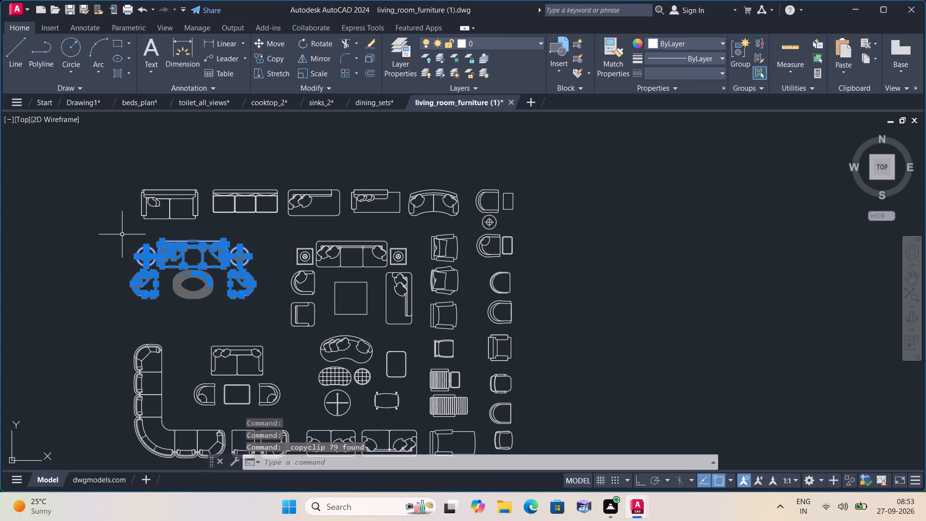
Paste the copied sofa set into Drawing1, in the empty space northeast of the floor plan.
{"action": "left_click", "coordinate": [81, 103]}
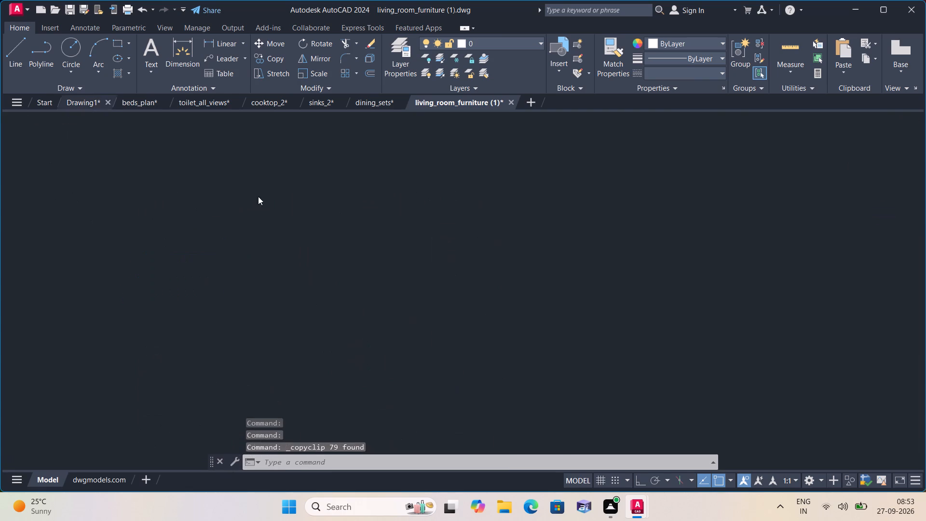
{"action": "scroll", "coordinate": [255, 241], "scroll_direction": "down", "scroll_amount": 1}
{"action": "scroll", "coordinate": [308, 259], "scroll_direction": "down", "scroll_amount": 1}
{"action": "scroll", "coordinate": [589, 260], "scroll_direction": "down", "scroll_amount": 1}
{"action": "middle_click_drag", "start_coordinate": [585, 262], "coordinate": [497, 280]}
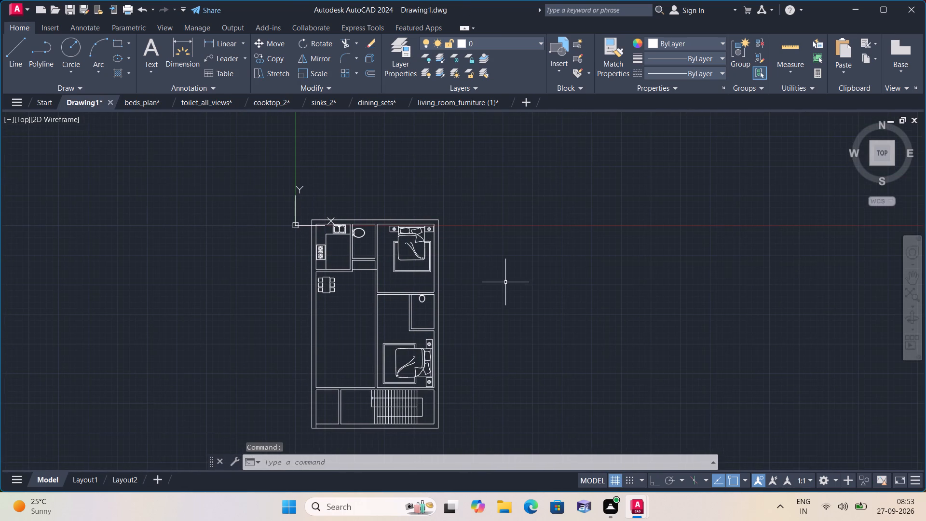
{"action": "key", "text": "ctrl+v"}
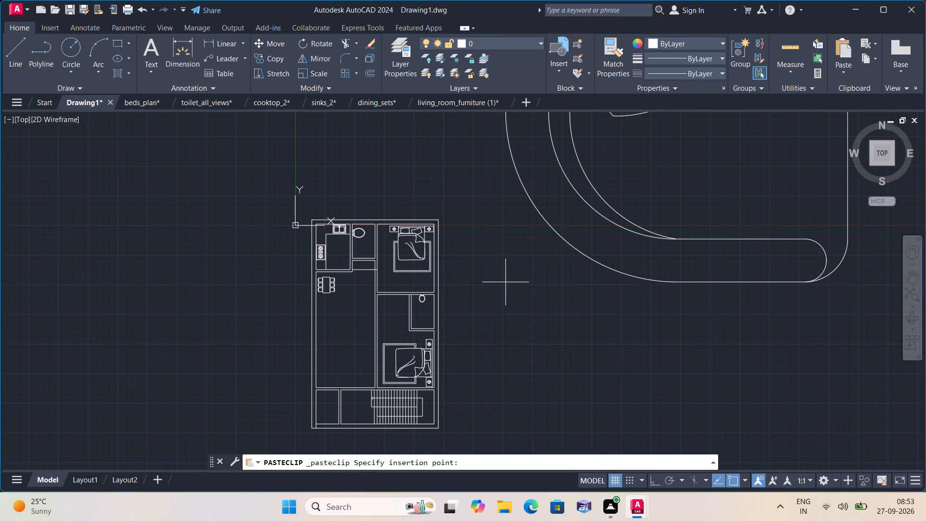
{"action": "scroll", "coordinate": [527, 300], "scroll_direction": "down", "scroll_amount": 3}
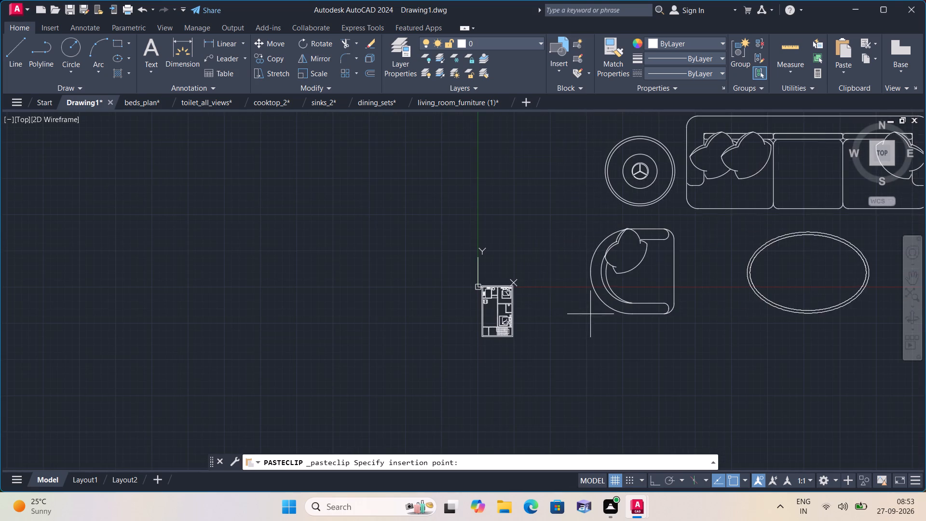
{"action": "middle_click_drag", "start_coordinate": [587, 320], "coordinate": [454, 418]}
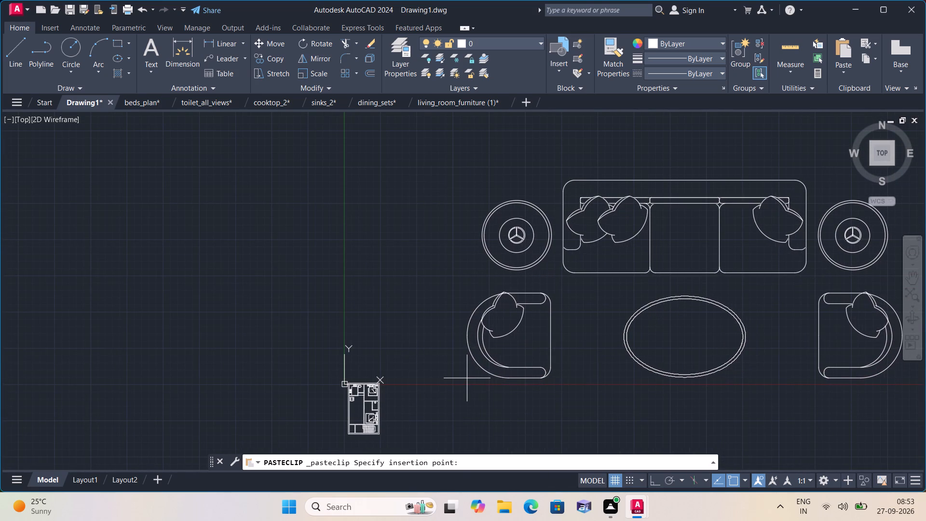
{"action": "left_click", "coordinate": [467, 378]}
Rotate the whole sofa set 90° clockwise, with ortho on, so the sofa's back faces east.
{"action": "scroll", "coordinate": [484, 377], "scroll_direction": "down", "scroll_amount": 2}
{"action": "middle_click_drag", "start_coordinate": [484, 377], "coordinate": [469, 385]}
{"action": "scroll", "coordinate": [495, 381], "scroll_direction": "up", "scroll_amount": 1}
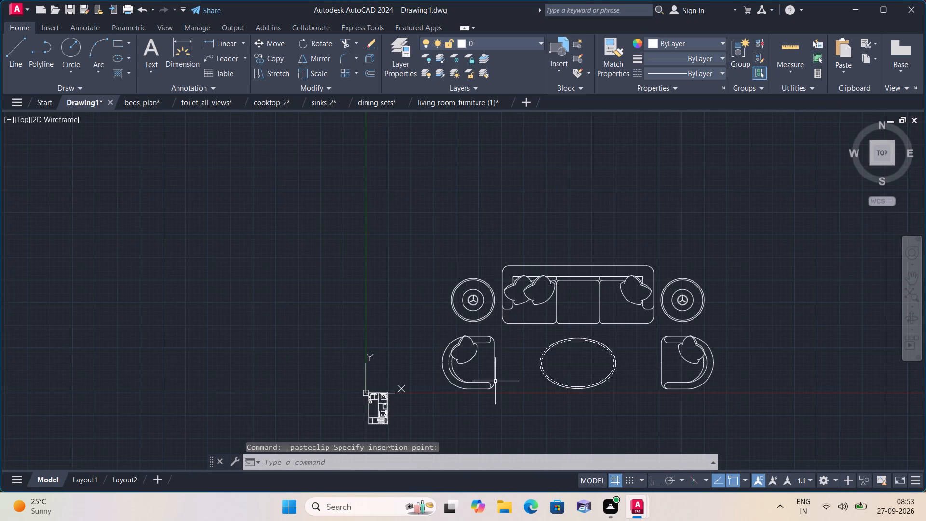
{"action": "left_click", "coordinate": [730, 405]}
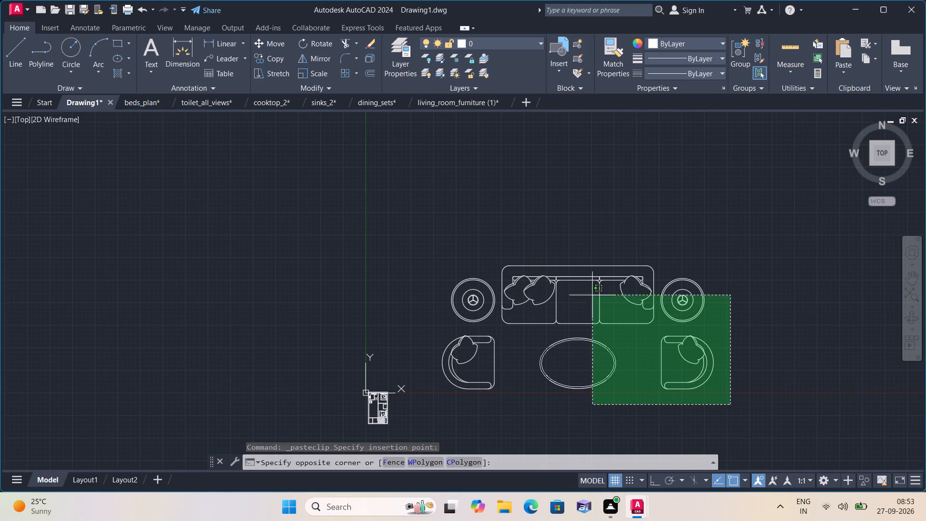
{"action": "left_click", "coordinate": [435, 225]}
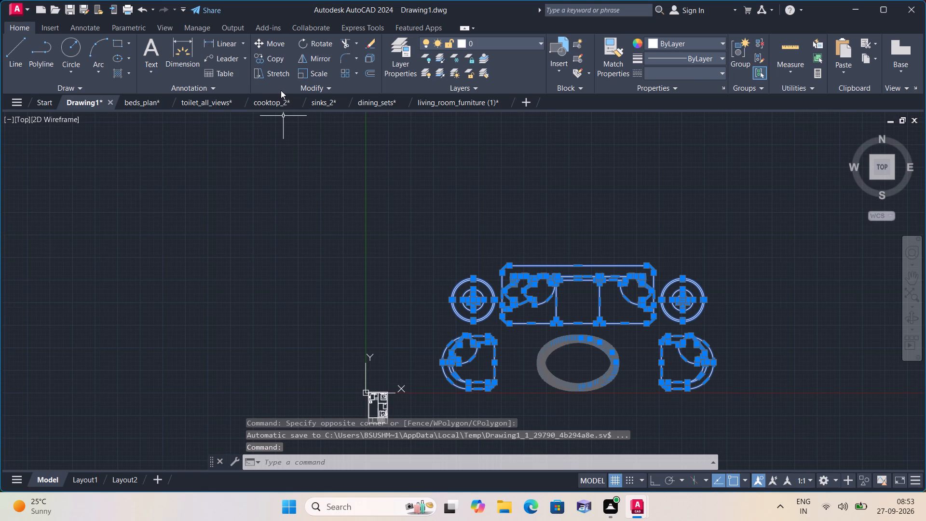
{"action": "left_click", "coordinate": [321, 47]}
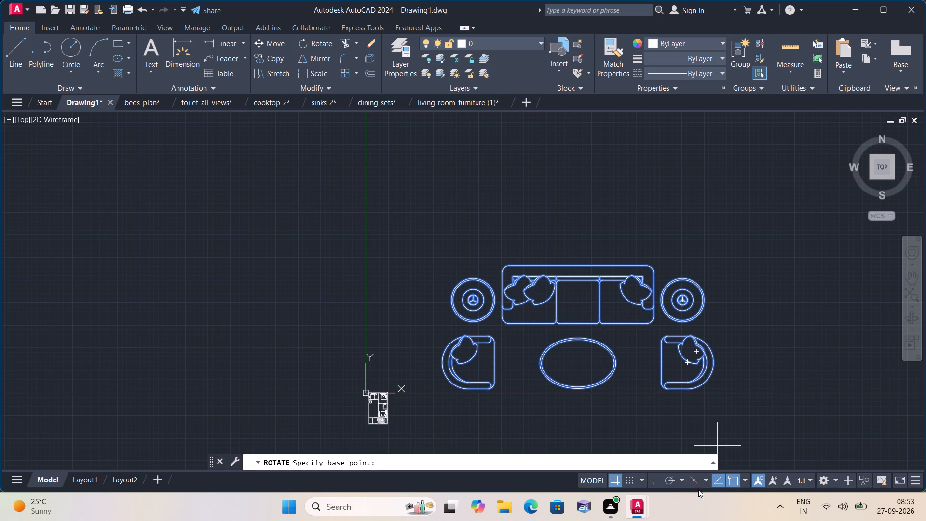
{"action": "left_click", "coordinate": [650, 482]}
{"action": "left_click", "coordinate": [625, 328]}
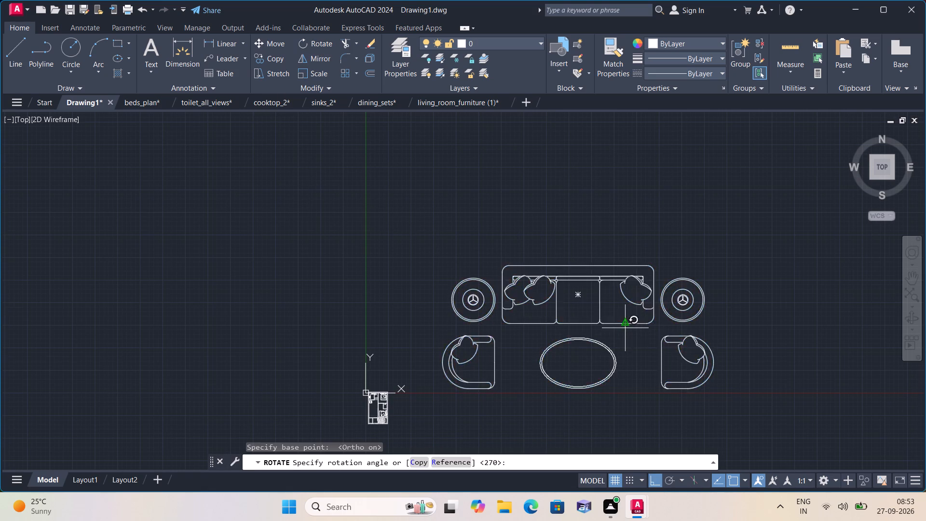
{"action": "left_click", "coordinate": [618, 370]}
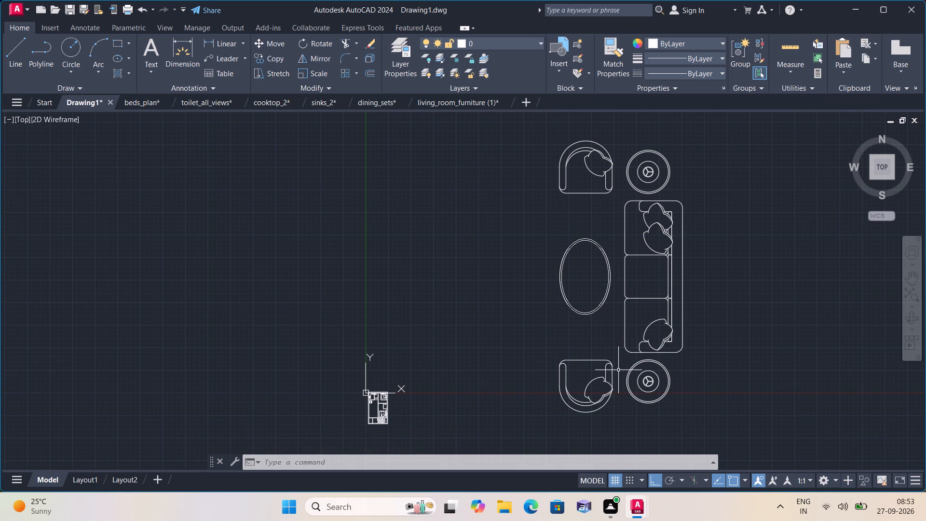
Scale the sofa set down from a base point at the oval table to about 0.4 of its size.
{"action": "scroll", "coordinate": [618, 370], "scroll_direction": "down", "scroll_amount": 1}
{"action": "middle_click_drag", "start_coordinate": [627, 385], "coordinate": [606, 440]}
{"action": "scroll", "coordinate": [605, 428], "scroll_direction": "down", "scroll_amount": 1}
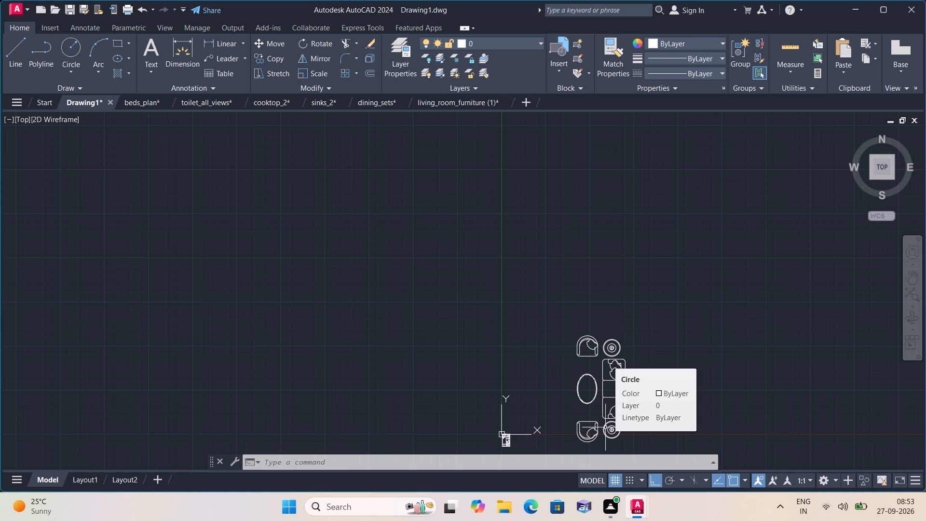
{"action": "scroll", "coordinate": [606, 426], "scroll_direction": "down", "scroll_amount": 1}
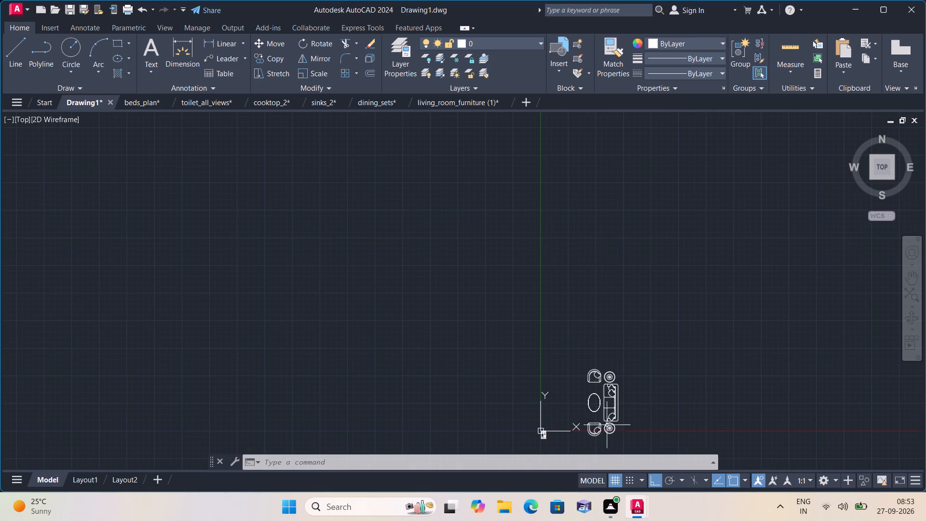
{"action": "scroll", "coordinate": [649, 421], "scroll_direction": "up", "scroll_amount": 1}
{"action": "middle_click_drag", "start_coordinate": [649, 421], "coordinate": [656, 401]}
{"action": "scroll", "coordinate": [649, 421], "scroll_direction": "down", "scroll_amount": 1}
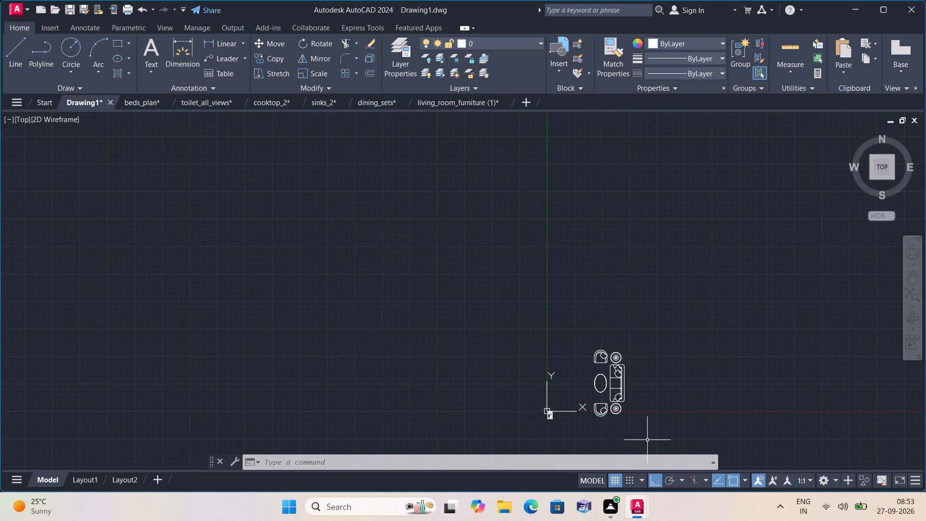
{"action": "left_click", "coordinate": [645, 439]}
{"action": "left_click", "coordinate": [566, 312]}
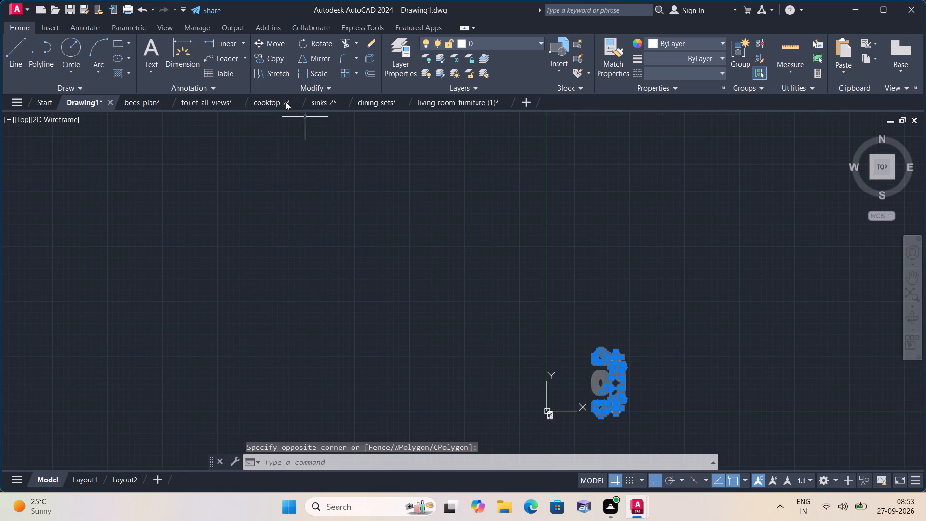
{"action": "left_click", "coordinate": [320, 71]}
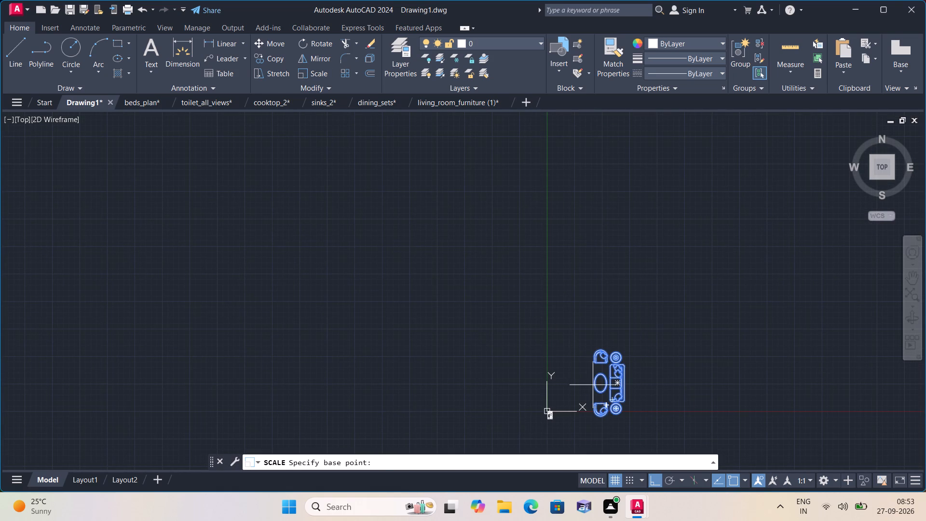
{"action": "left_click_drag", "start_coordinate": [598, 383], "coordinate": [602, 385]}
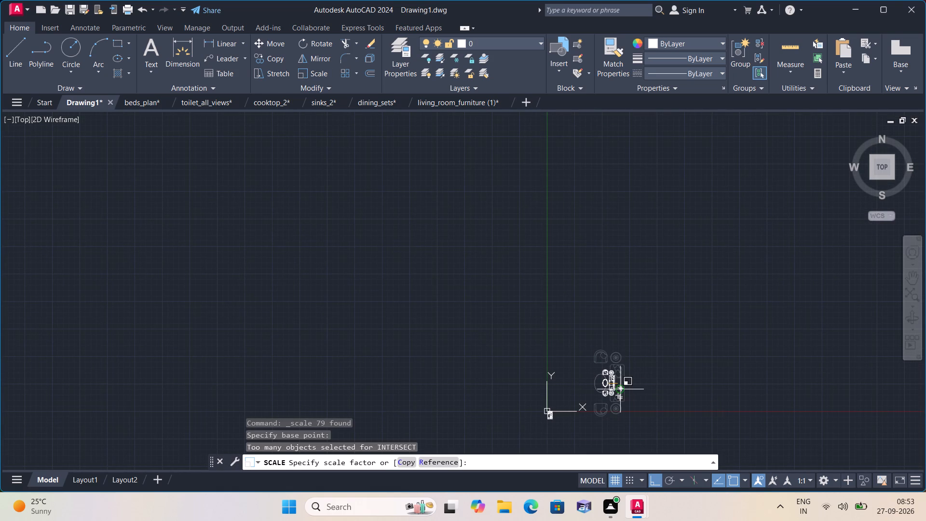
{"action": "left_click", "coordinate": [620, 389]}
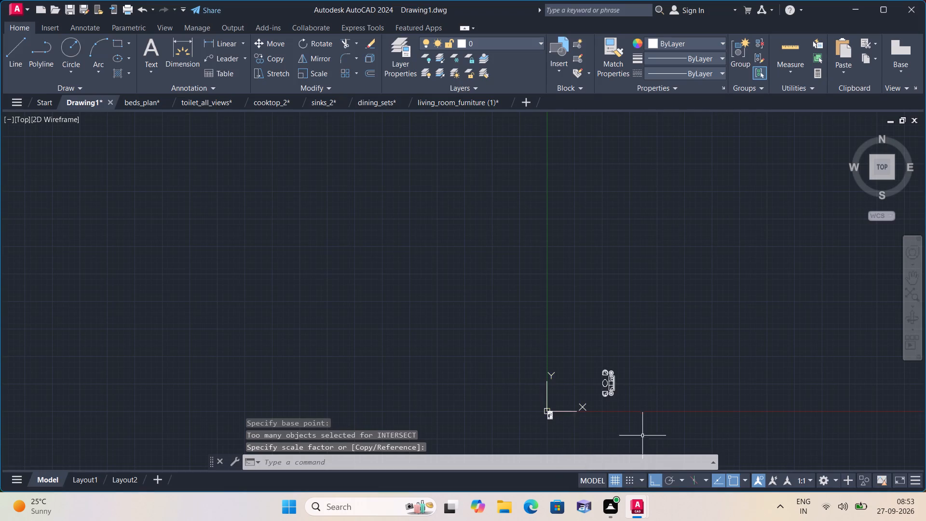
Scale the sofa set down again from the oval table's centre to a little under a tenth of its size.
{"action": "scroll", "coordinate": [634, 422], "scroll_direction": "up", "scroll_amount": 2}
{"action": "left_click", "coordinate": [587, 388]}
{"action": "left_click", "coordinate": [526, 263]}
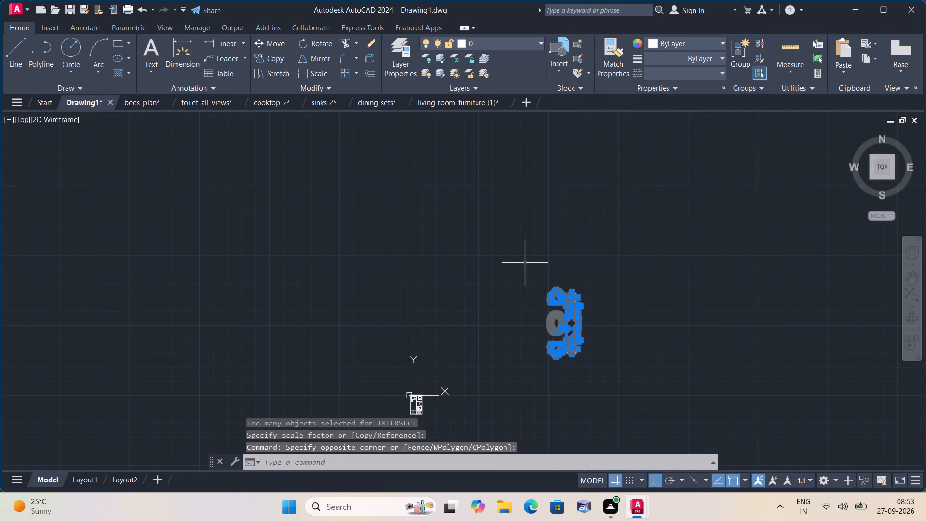
{"action": "left_click_drag", "start_coordinate": [313, 76], "coordinate": [390, 140]}
{"action": "left_click", "coordinate": [323, 73]}
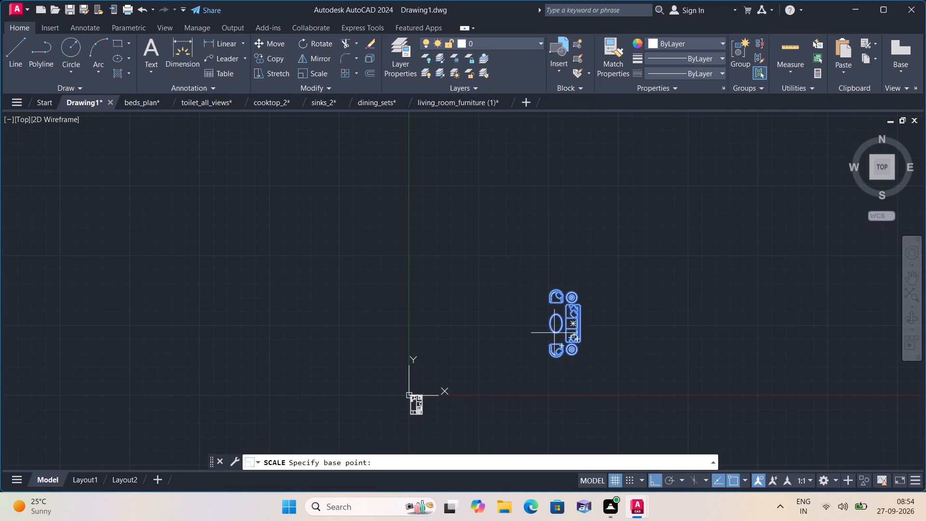
{"action": "scroll", "coordinate": [547, 332], "scroll_direction": "up", "scroll_amount": 3}
{"action": "left_click", "coordinate": [573, 309]}
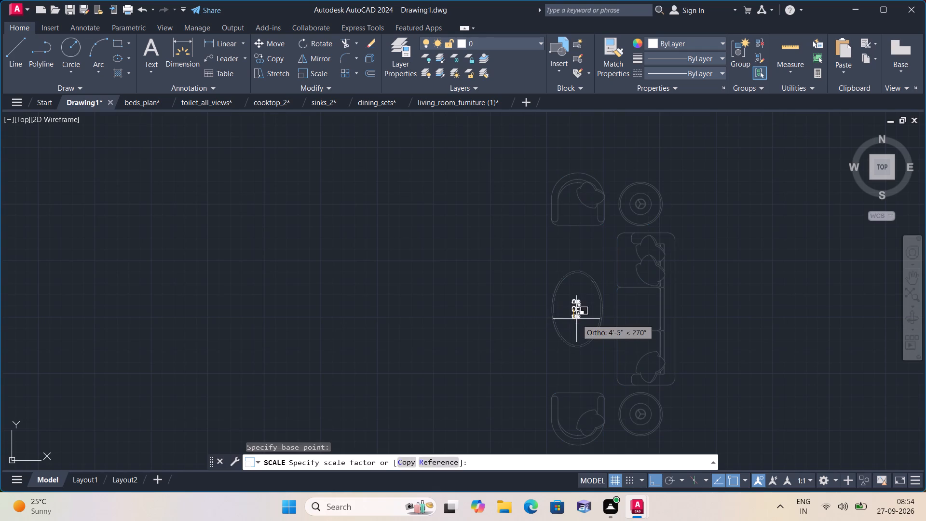
{"action": "left_click", "coordinate": [576, 318]}
Move the sofa set, with ortho off, into the large hall's southeast corner, with the sofa's back along the bedroom partition.
{"action": "left_click_drag", "start_coordinate": [588, 338], "coordinate": [583, 325]}
{"action": "left_click", "coordinate": [533, 251]}
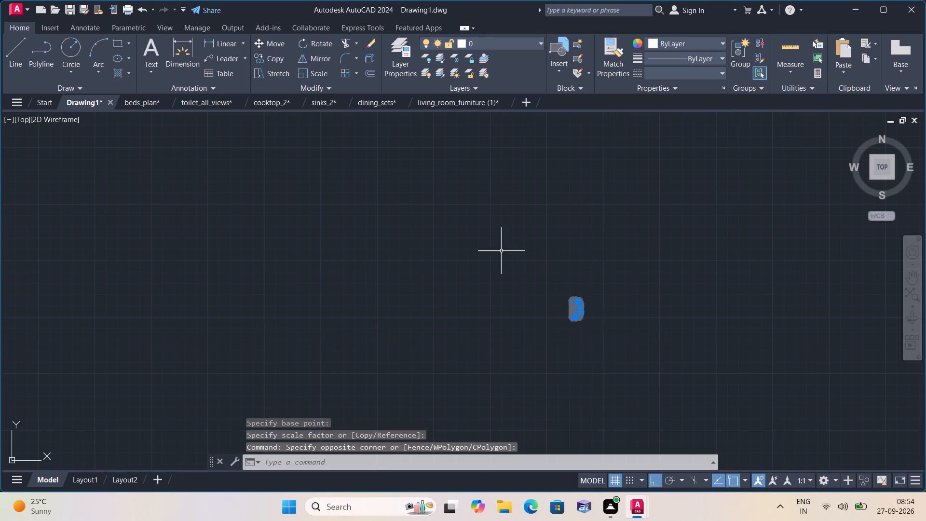
{"action": "left_click", "coordinate": [269, 40]}
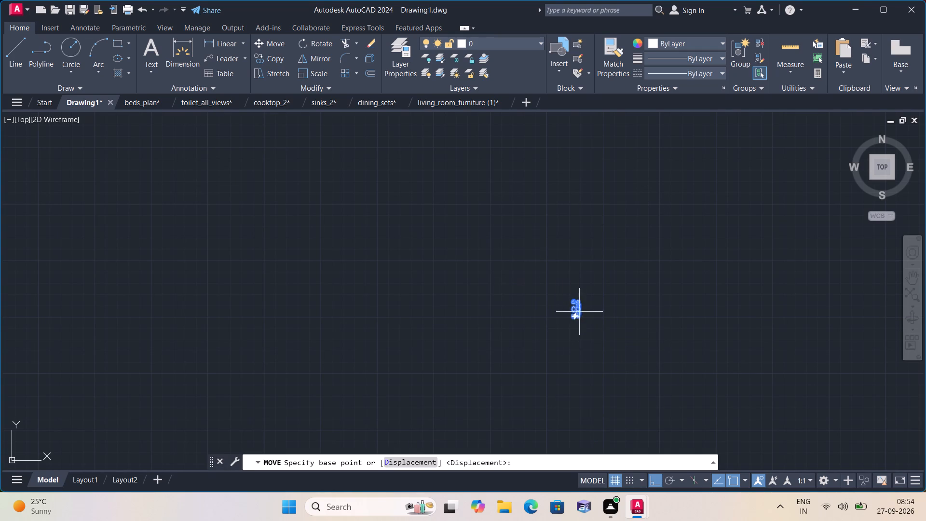
{"action": "left_click", "coordinate": [579, 309]}
{"action": "scroll", "coordinate": [401, 364], "scroll_direction": "down", "scroll_amount": 1}
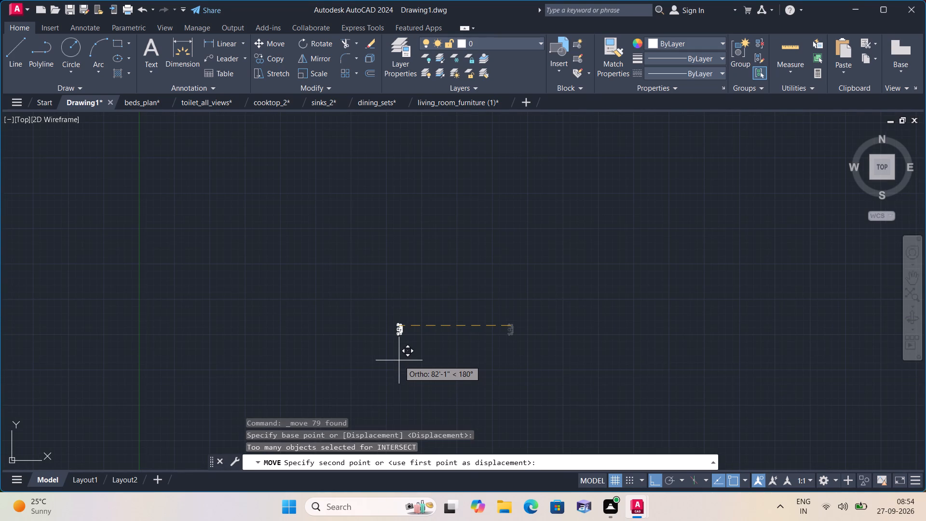
{"action": "key", "text": "F8"}
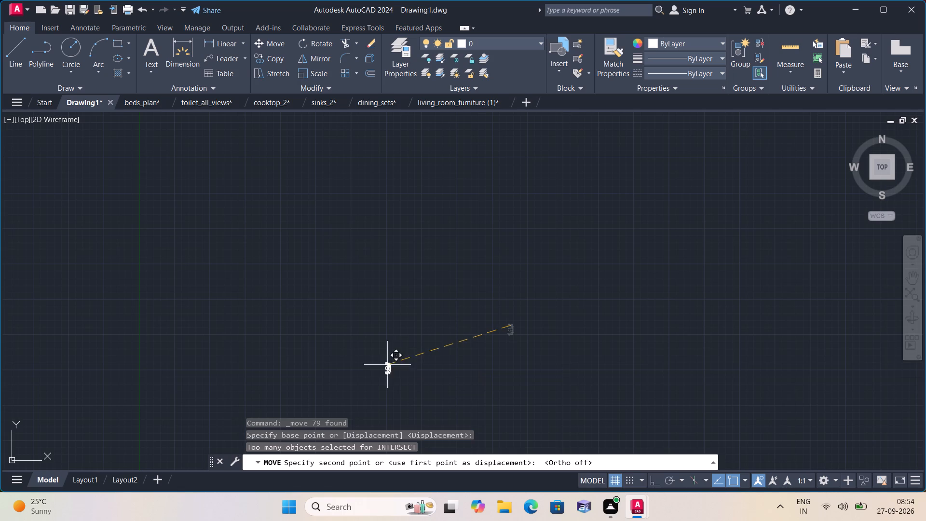
{"action": "scroll", "coordinate": [367, 377], "scroll_direction": "down", "scroll_amount": 1}
{"action": "middle_click_drag", "start_coordinate": [367, 377], "coordinate": [674, 260]}
{"action": "scroll", "coordinate": [693, 258], "scroll_direction": "down", "scroll_amount": 1}
{"action": "scroll", "coordinate": [606, 314], "scroll_direction": "up", "scroll_amount": 5}
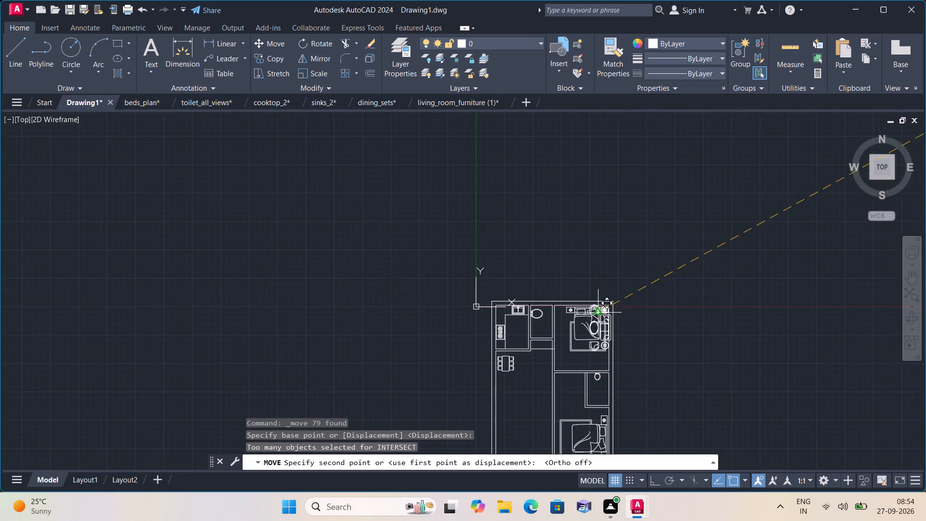
{"action": "scroll", "coordinate": [504, 417], "scroll_direction": "up", "scroll_amount": 1}
{"action": "middle_click_drag", "start_coordinate": [529, 401], "coordinate": [530, 267]}
{"action": "scroll", "coordinate": [546, 286], "scroll_direction": "up", "scroll_amount": 1}
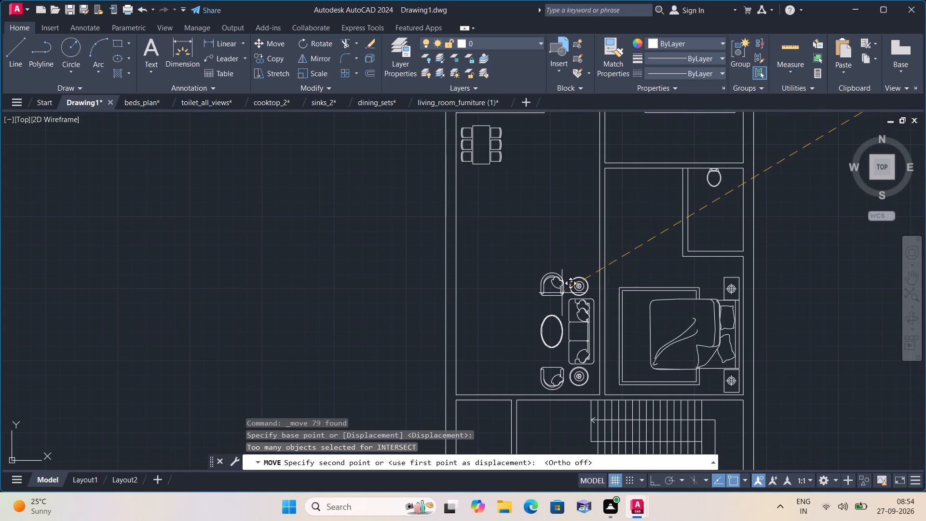
{"action": "left_click", "coordinate": [562, 293]}
{"action": "scroll", "coordinate": [587, 240], "scroll_direction": "down", "scroll_amount": 1}
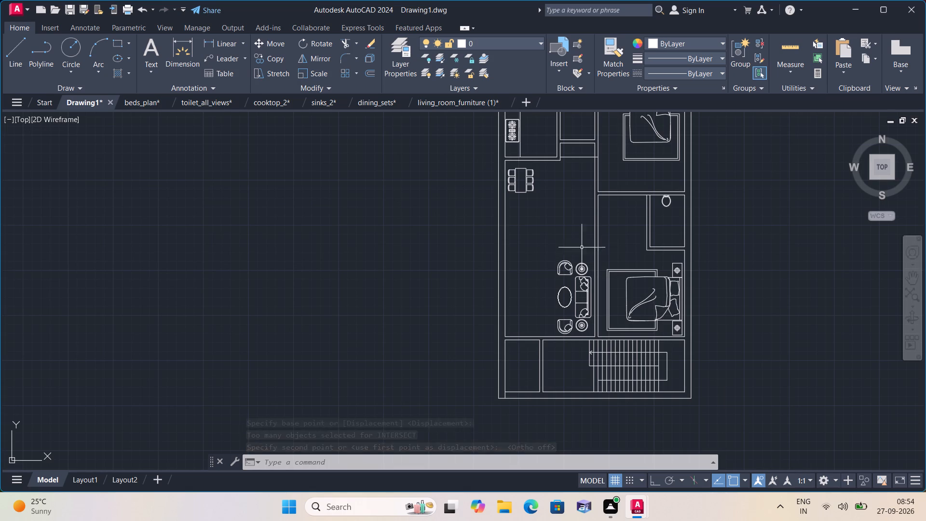
Examine the furnished floor plan, from the kitchen and toilets to the bedrooms, hall and staircase.
{"action": "middle_click_drag", "start_coordinate": [574, 230], "coordinate": [546, 332]}
{"action": "scroll", "coordinate": [563, 245], "scroll_direction": "up", "scroll_amount": 1}
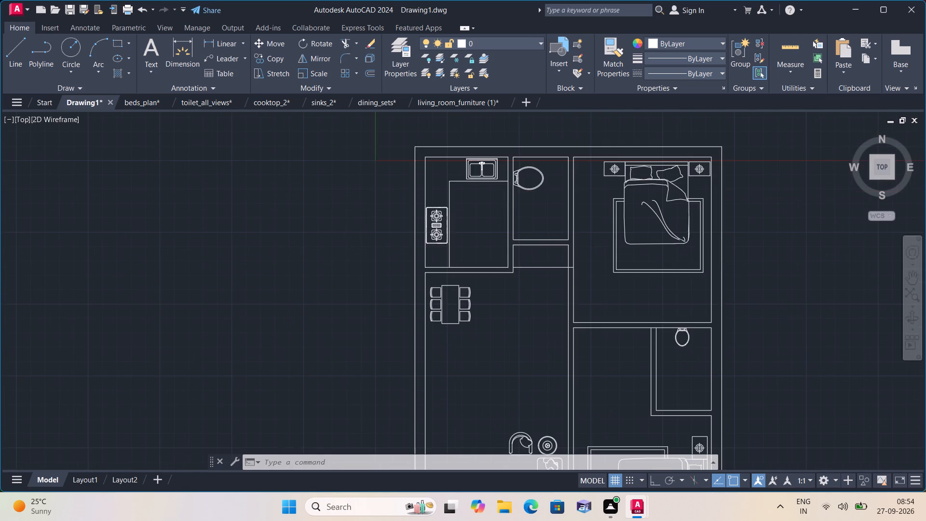
{"action": "scroll", "coordinate": [563, 244], "scroll_direction": "up", "scroll_amount": 1}
{"action": "middle_click_drag", "start_coordinate": [563, 244], "coordinate": [545, 287]}
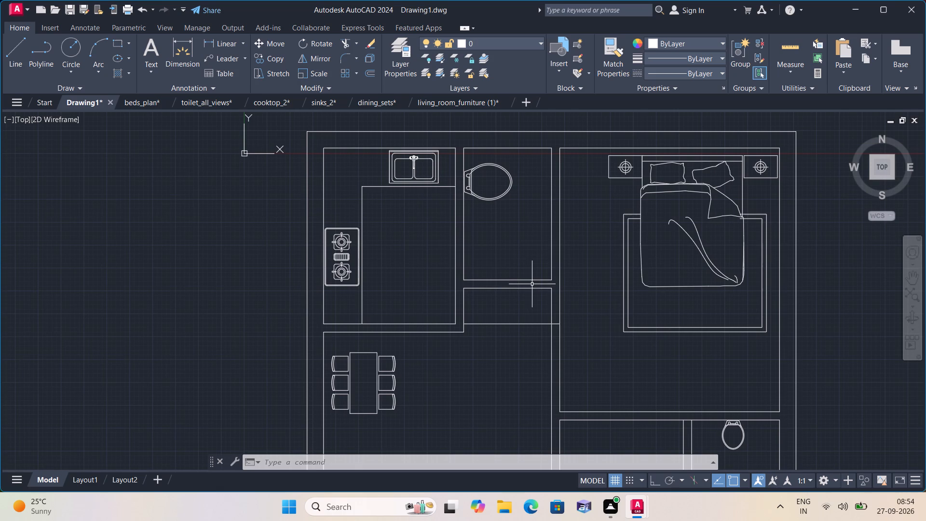
{"action": "scroll", "coordinate": [531, 286], "scroll_direction": "down", "scroll_amount": 1}
{"action": "middle_click_drag", "start_coordinate": [511, 349], "coordinate": [456, 284]}
{"action": "scroll", "coordinate": [460, 288], "scroll_direction": "down", "scroll_amount": 1}
{"action": "middle_click_drag", "start_coordinate": [456, 284], "coordinate": [435, 258]}
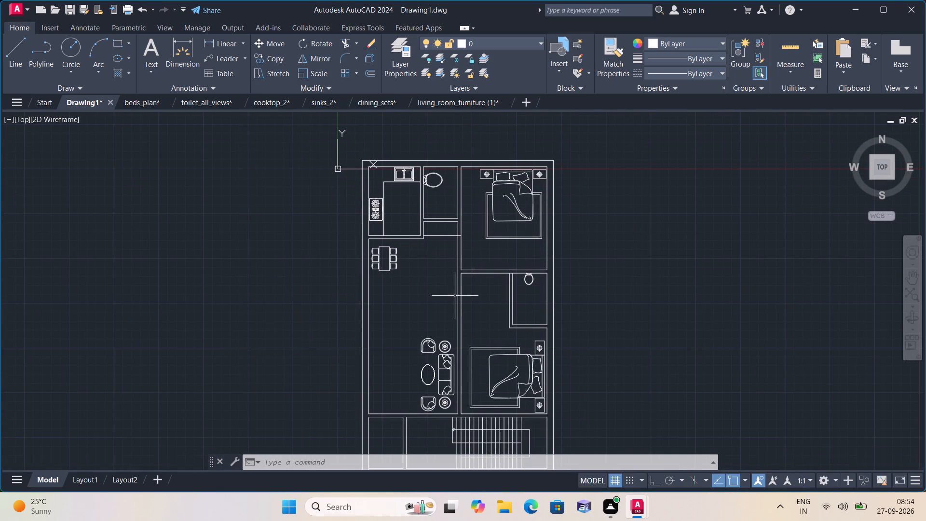
{"action": "scroll", "coordinate": [449, 298], "scroll_direction": "up", "scroll_amount": 1}
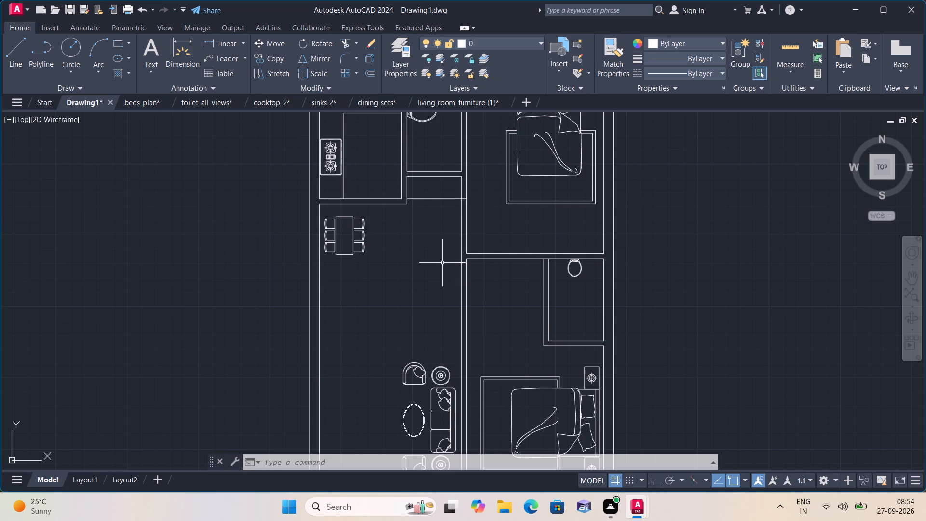
{"action": "scroll", "coordinate": [442, 263], "scroll_direction": "down", "scroll_amount": 2}
{"action": "scroll", "coordinate": [442, 263], "scroll_direction": "up", "scroll_amount": 1}
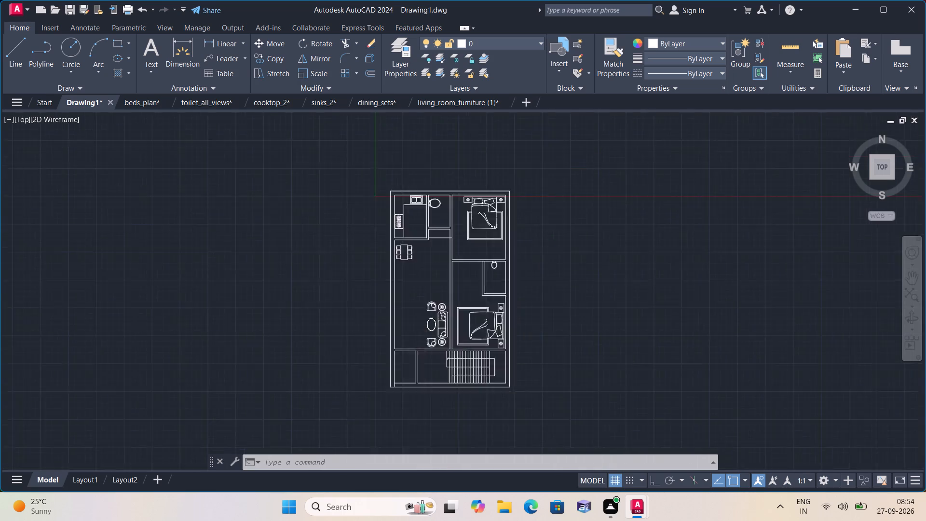
{"action": "scroll", "coordinate": [442, 263], "scroll_direction": "up", "scroll_amount": 2}
{"action": "scroll", "coordinate": [426, 270], "scroll_direction": "down", "scroll_amount": 1}
{"action": "middle_click_drag", "start_coordinate": [423, 274], "coordinate": [401, 324]}
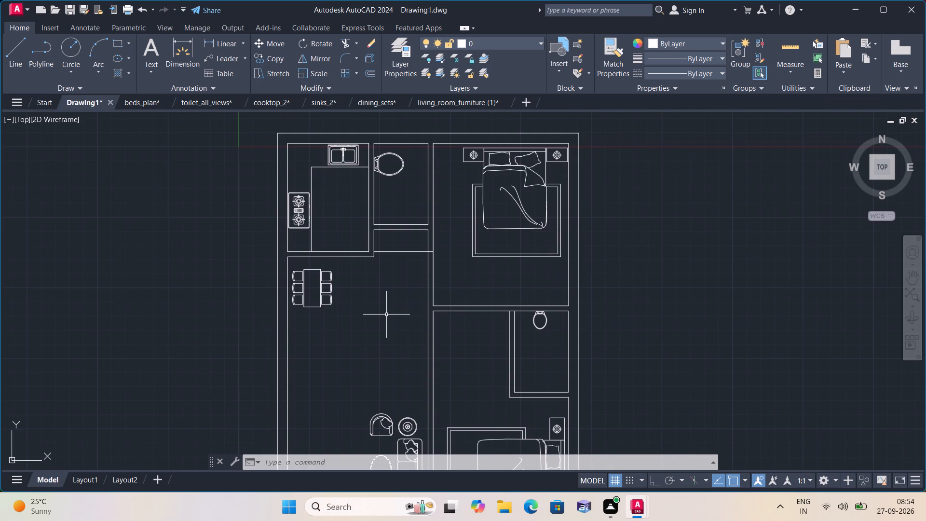
{"action": "middle_click_drag", "start_coordinate": [399, 327], "coordinate": [389, 356]}
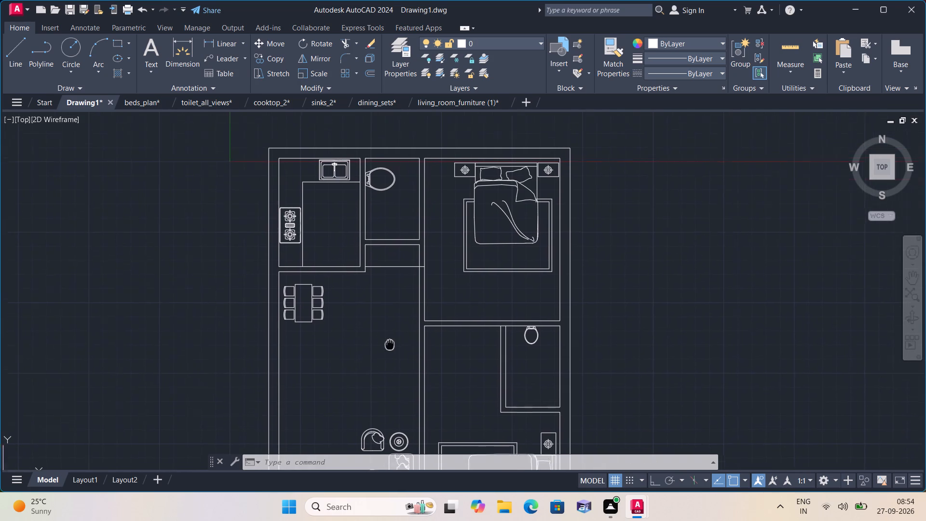
{"action": "middle_click_drag", "start_coordinate": [389, 356], "coordinate": [389, 367]}
Trim the short line end crossing the northeast bedroom's partition, beside the small recess south of the northern toilet.
{"action": "scroll", "coordinate": [401, 335], "scroll_direction": "up", "scroll_amount": 1}
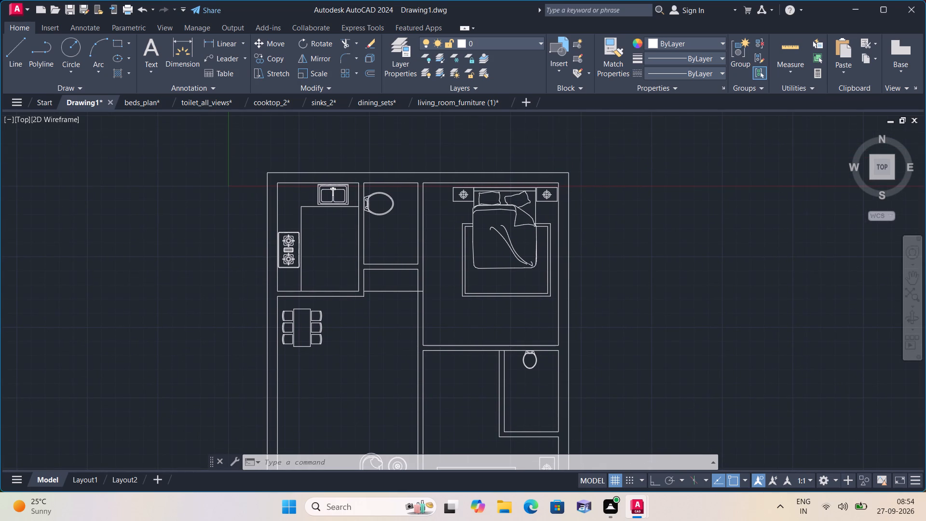
{"action": "key", "text": "t"}
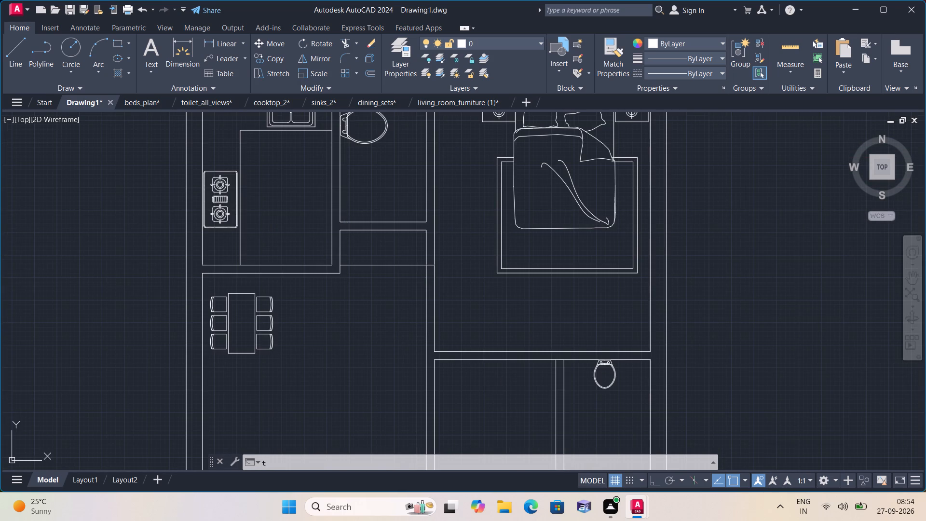
{"action": "type", "text": "rim"}
{"action": "key", "text": "space"}
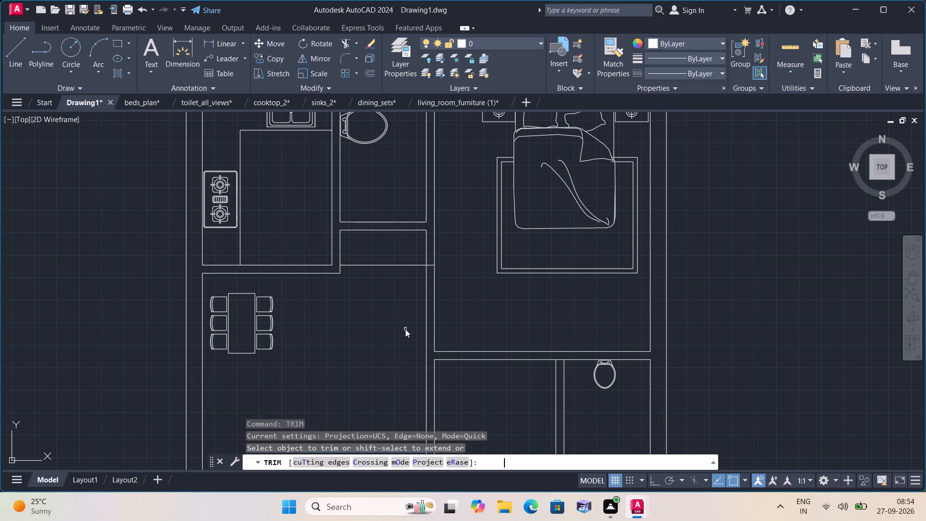
{"action": "scroll", "coordinate": [426, 280], "scroll_direction": "up", "scroll_amount": 2}
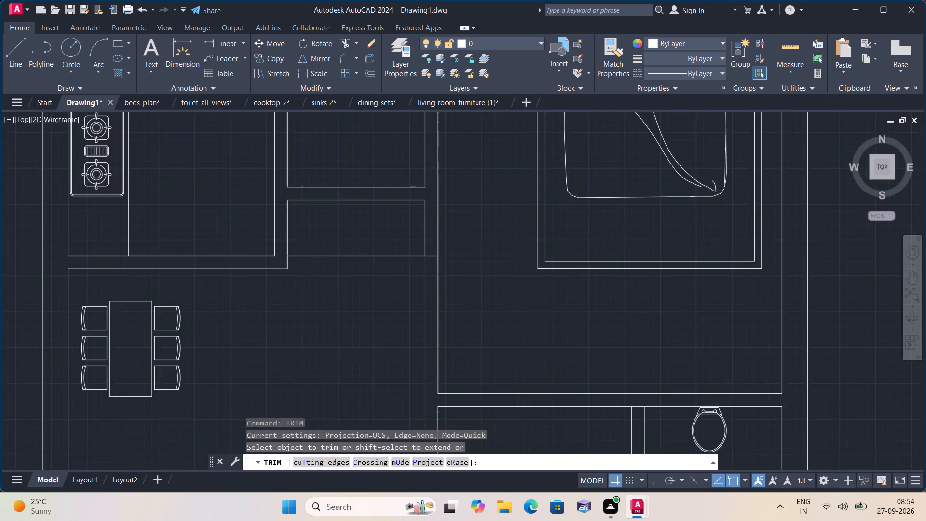
{"action": "left_click", "coordinate": [433, 239]}
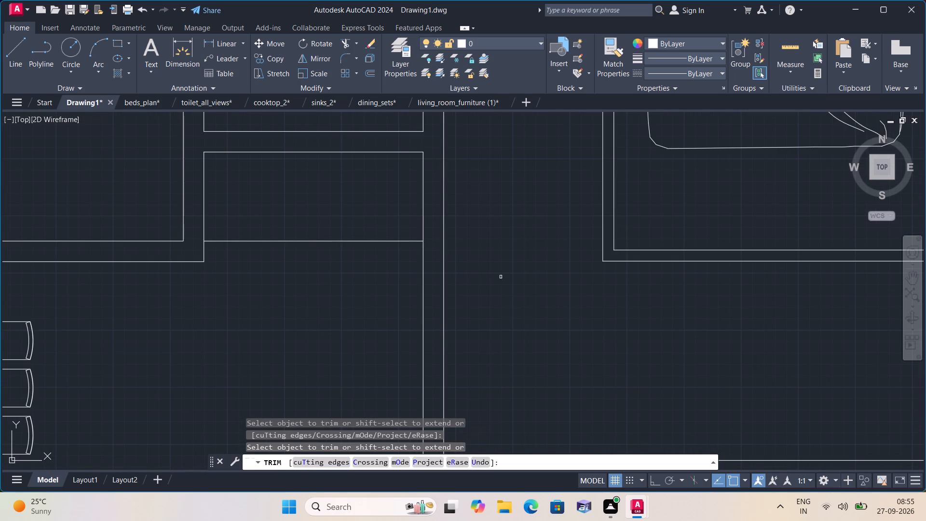
{"action": "key", "text": "space"}
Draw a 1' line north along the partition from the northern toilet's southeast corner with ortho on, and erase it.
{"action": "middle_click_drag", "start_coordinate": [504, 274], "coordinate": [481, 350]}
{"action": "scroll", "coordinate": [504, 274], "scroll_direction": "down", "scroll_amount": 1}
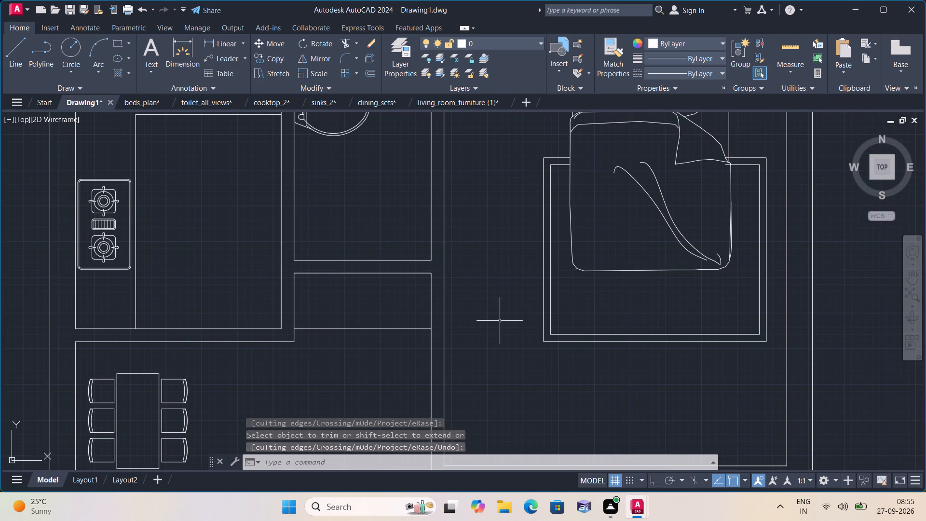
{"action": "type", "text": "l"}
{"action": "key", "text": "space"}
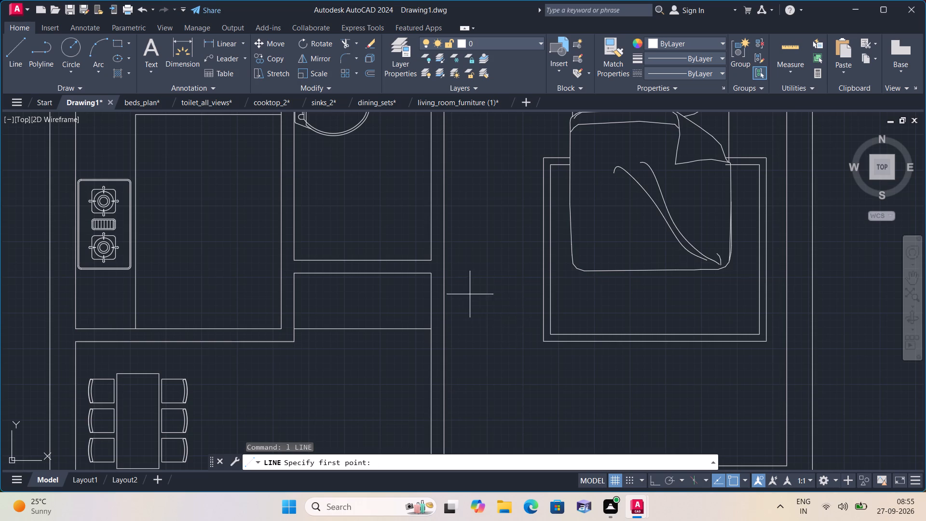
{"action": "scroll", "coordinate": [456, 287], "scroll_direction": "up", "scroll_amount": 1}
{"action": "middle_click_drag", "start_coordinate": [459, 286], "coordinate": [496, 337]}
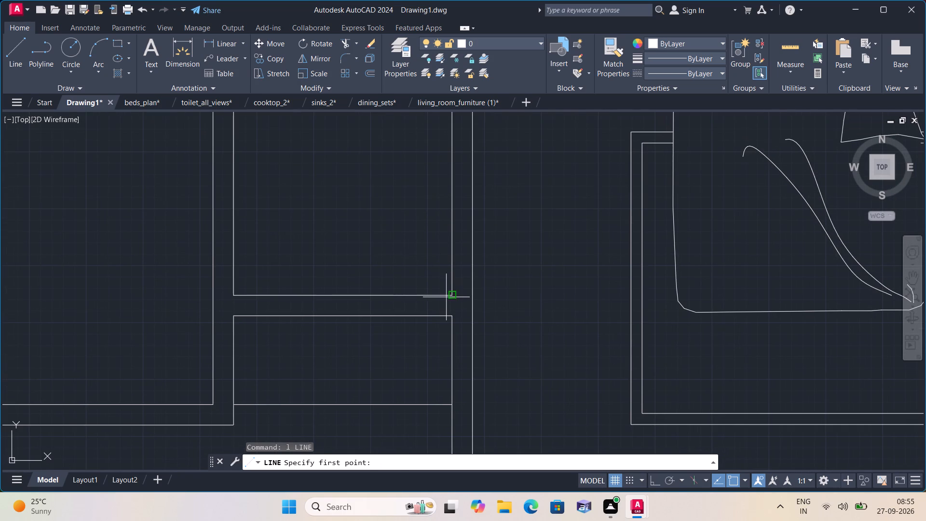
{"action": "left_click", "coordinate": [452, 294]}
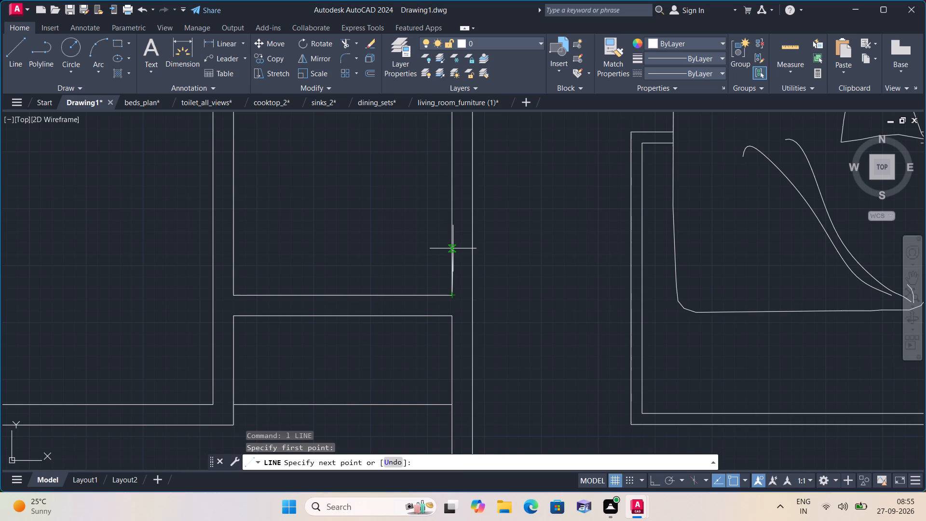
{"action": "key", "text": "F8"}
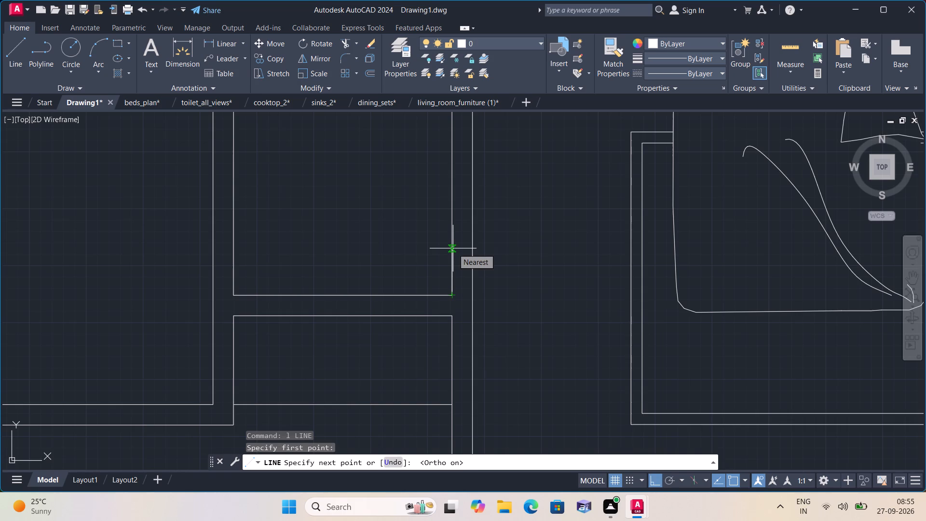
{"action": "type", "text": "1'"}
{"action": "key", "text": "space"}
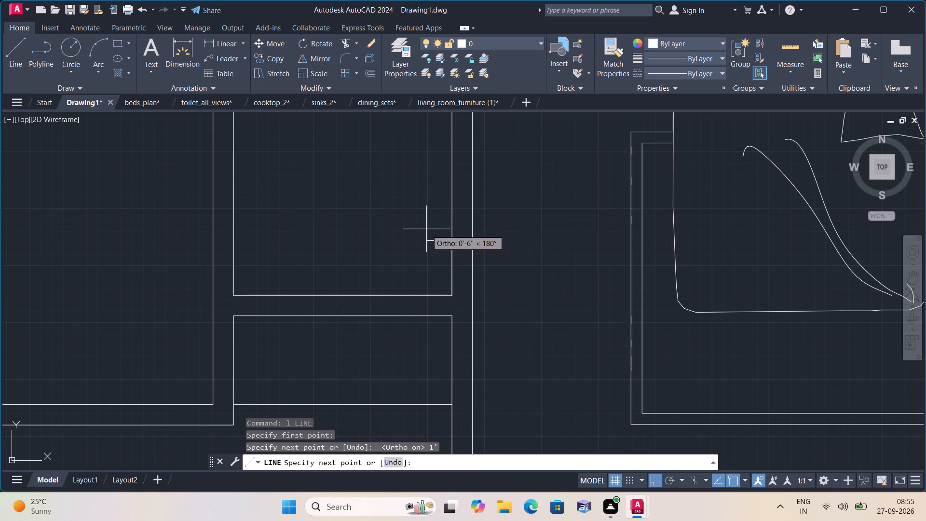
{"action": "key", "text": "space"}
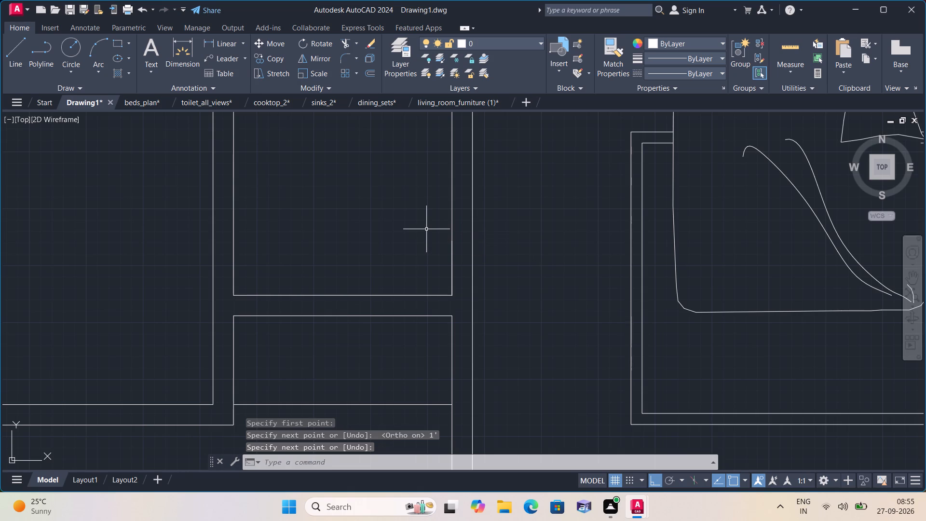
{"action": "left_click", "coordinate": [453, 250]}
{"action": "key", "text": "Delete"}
Draw a 6" line north from the northern toilet's southeast corner and continue it east across the bedroom partition's thickness.
{"action": "type", "text": "l"}
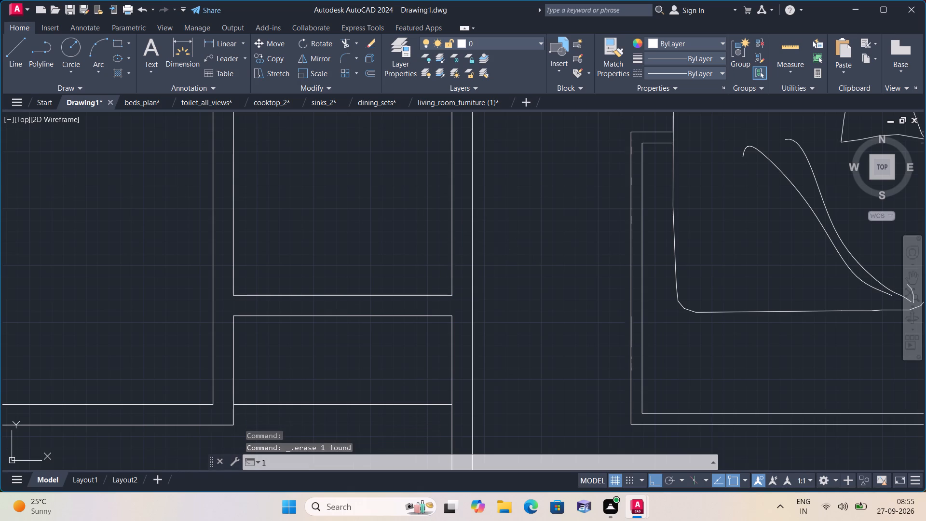
{"action": "key", "text": "space"}
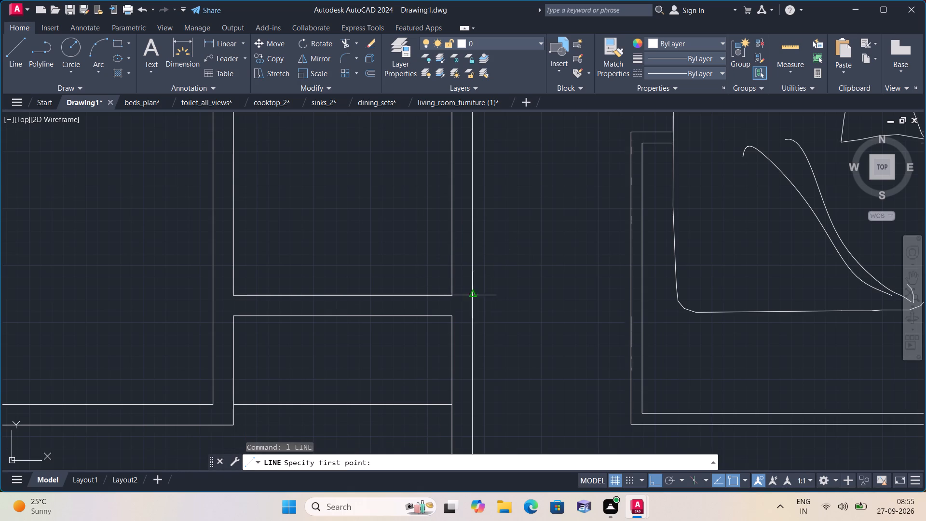
{"action": "left_click", "coordinate": [452, 296]}
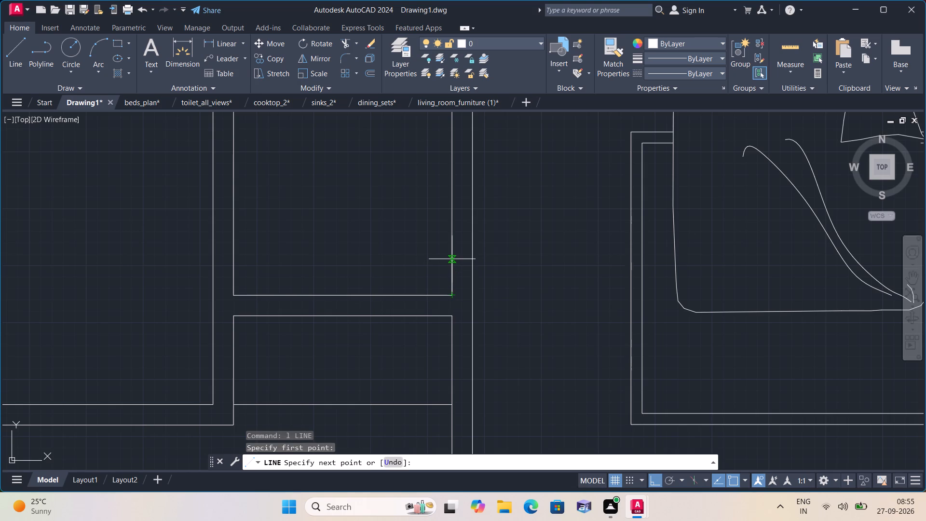
{"action": "type", "text": "6\""}
{"action": "key", "text": "space"}
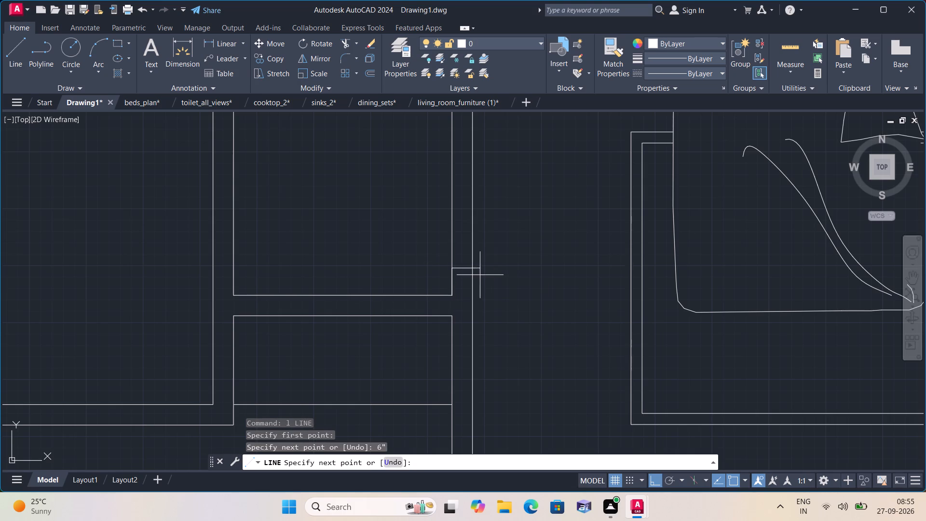
{"action": "left_click", "coordinate": [475, 265]}
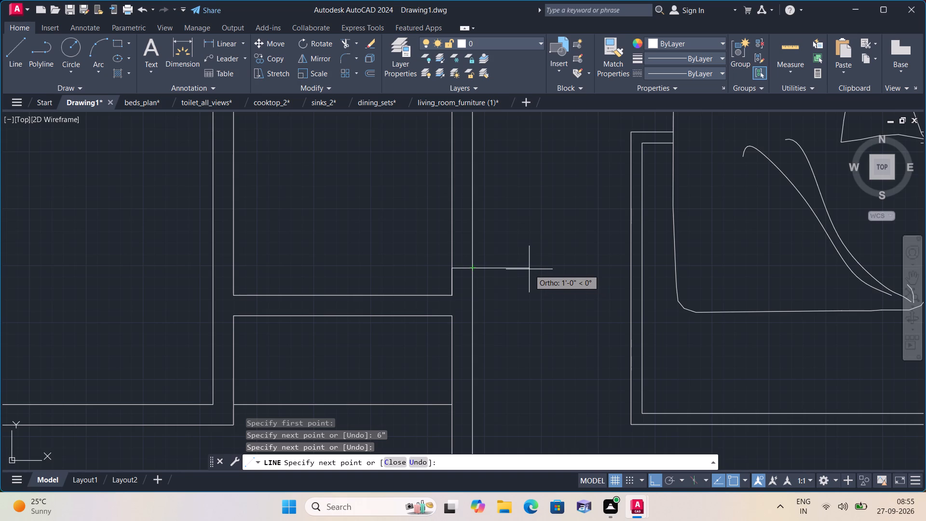
{"action": "key", "text": "space"}
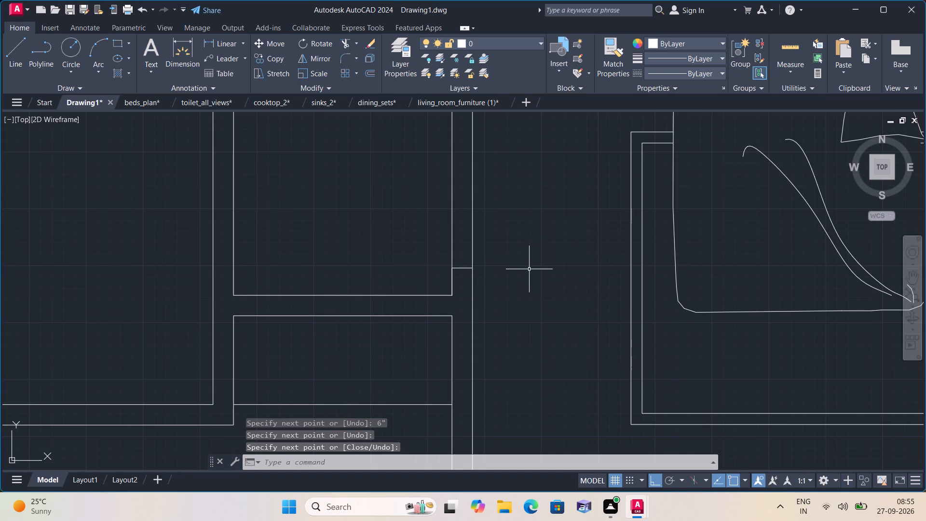
Draw a line north from the midpoint of the toilet door's southern jamb line in consecutive segments of 2", 2' and 2".
{"action": "key", "text": "space"}
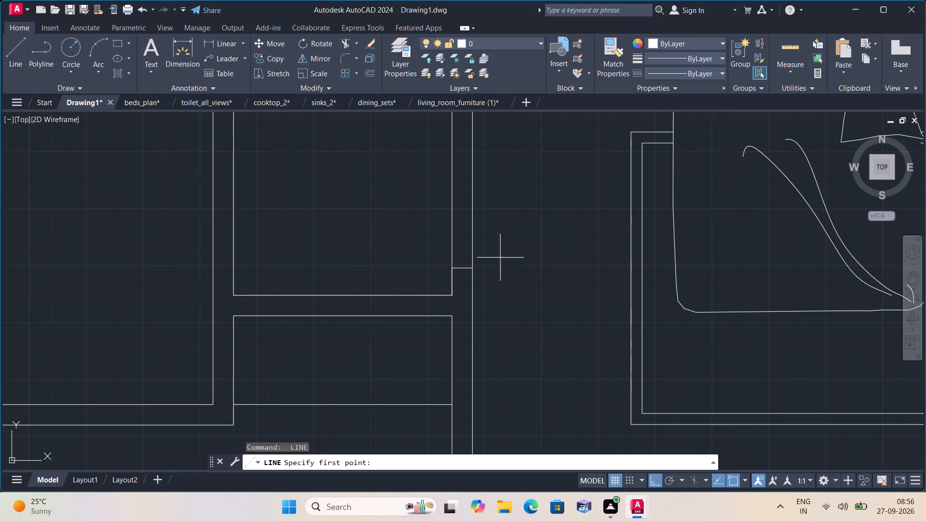
{"action": "scroll", "coordinate": [477, 249], "scroll_direction": "up", "scroll_amount": 1}
{"action": "left_click", "coordinate": [453, 279]}
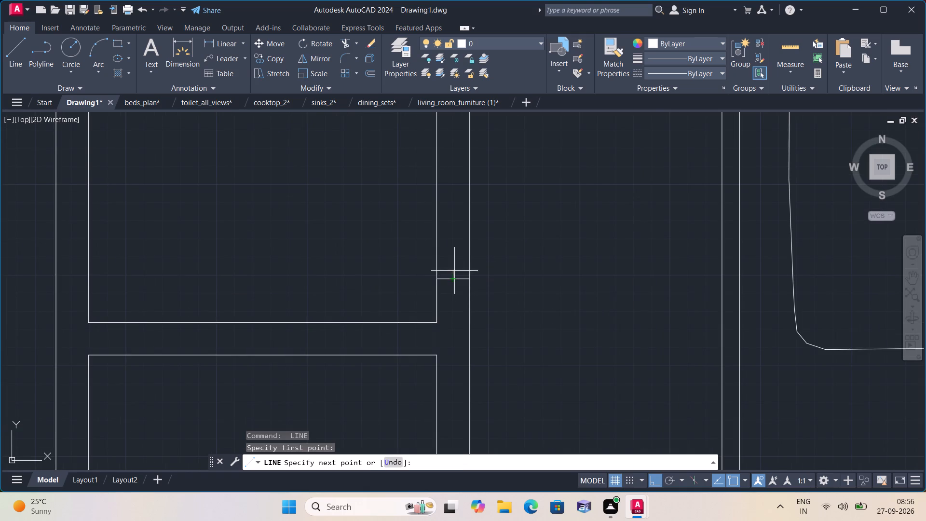
{"action": "type", "text": "2\""}
{"action": "key", "text": "space"}
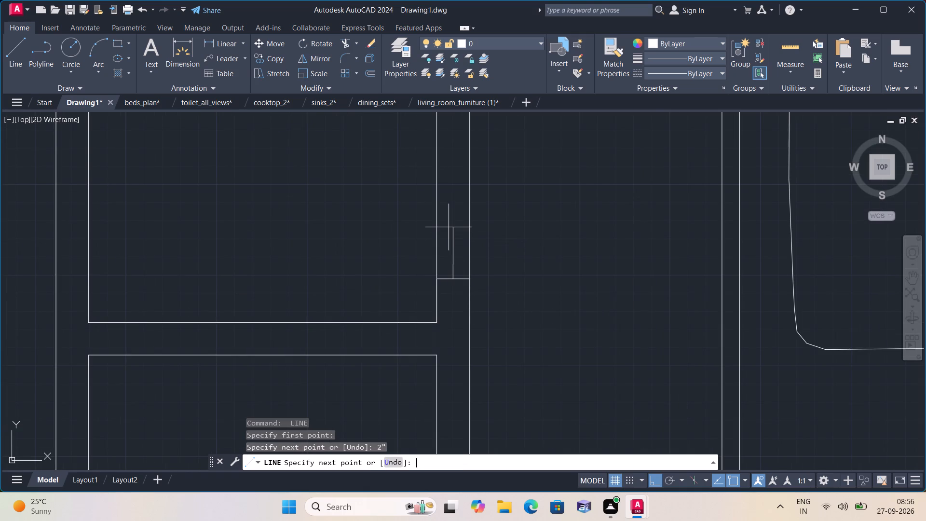
{"action": "middle_click_drag", "start_coordinate": [436, 287], "coordinate": [403, 421]}
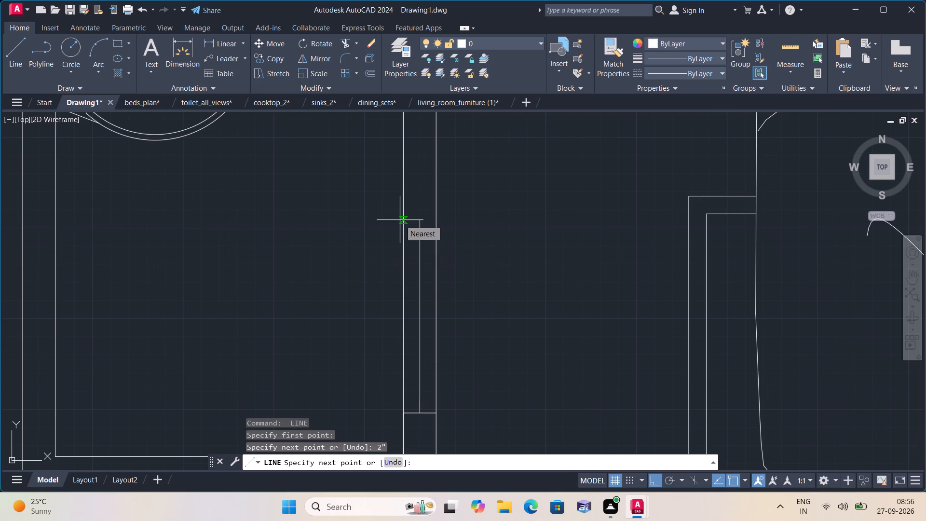
{"action": "type", "text": "2'"}
{"action": "key", "text": "space"}
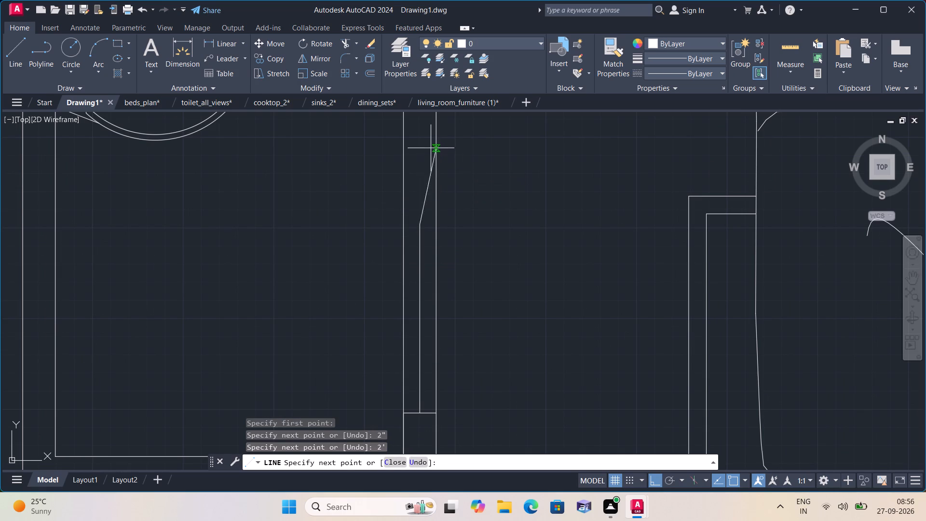
{"action": "type", "text": "2\""}
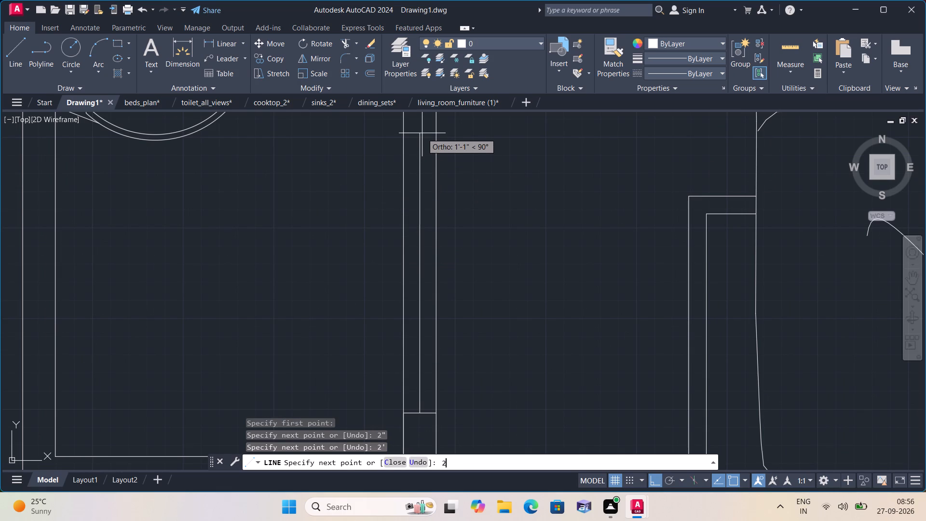
{"action": "key", "text": "space"}
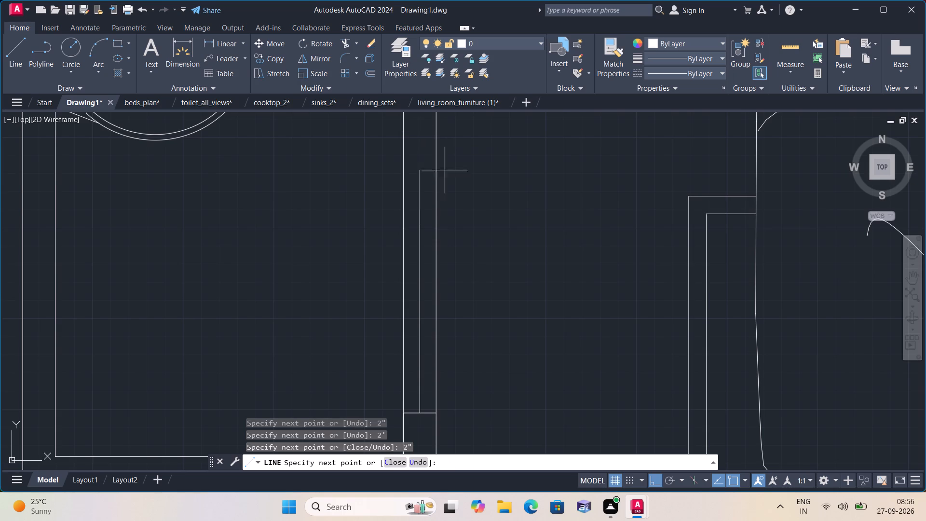
Close the door opening's north end with lines from the centre line's northern end to the partition's east and west faces.
{"action": "left_click", "coordinate": [436, 211]}
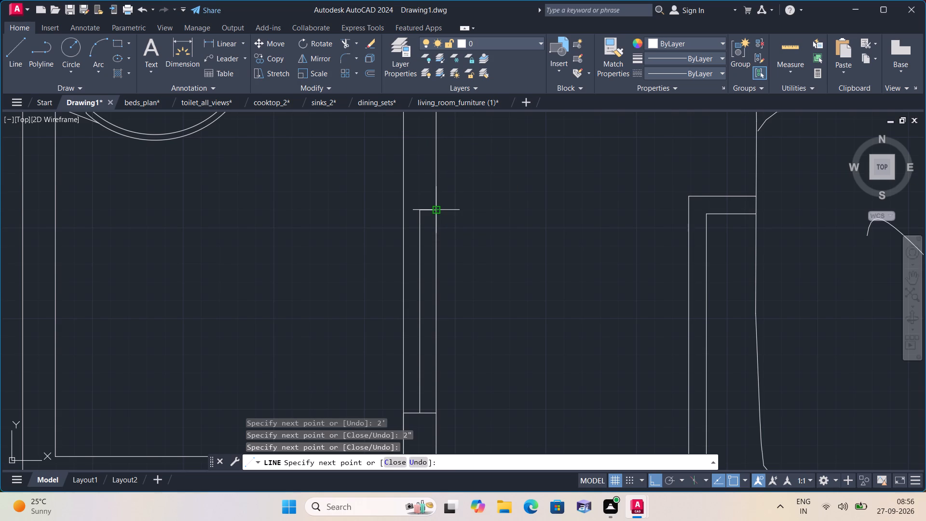
{"action": "key", "text": "space"}
{"action": "key", "text": "space"}
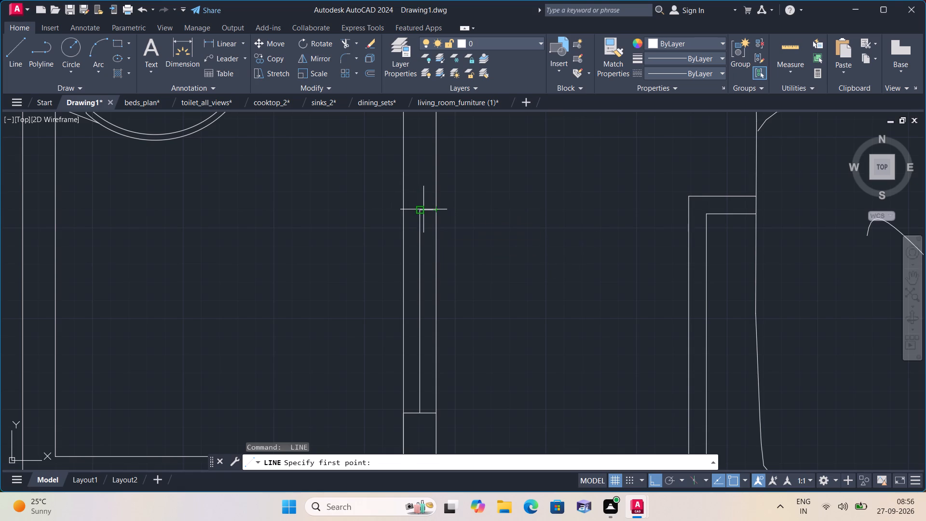
{"action": "left_click", "coordinate": [422, 208]}
{"action": "left_click", "coordinate": [404, 207]}
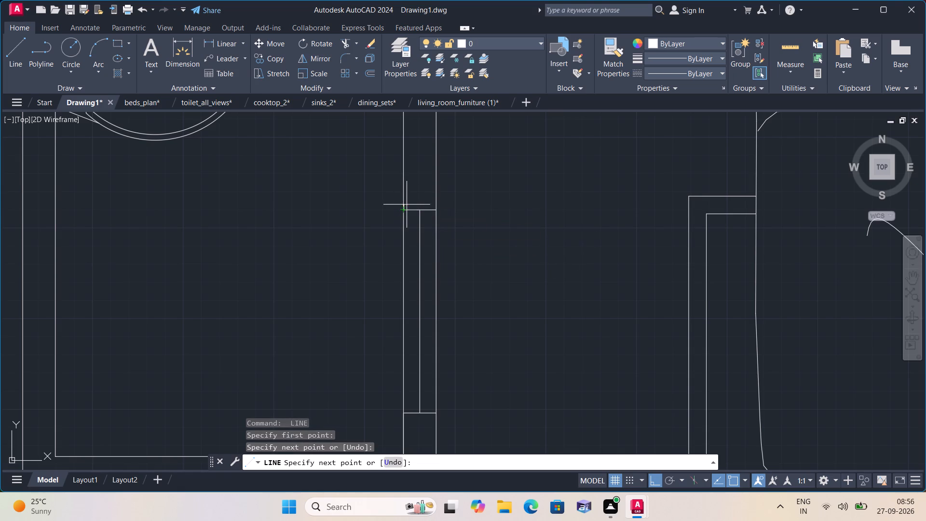
{"action": "key", "text": "space"}
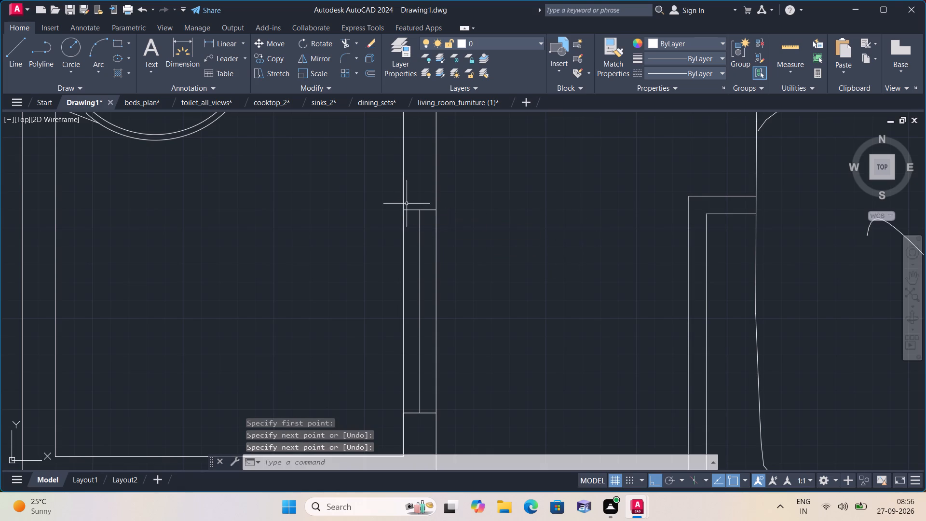
Erase the 2' middle segment of the centre line, leaving the 2" stubs at both jambs.
{"action": "left_click", "coordinate": [421, 261]}
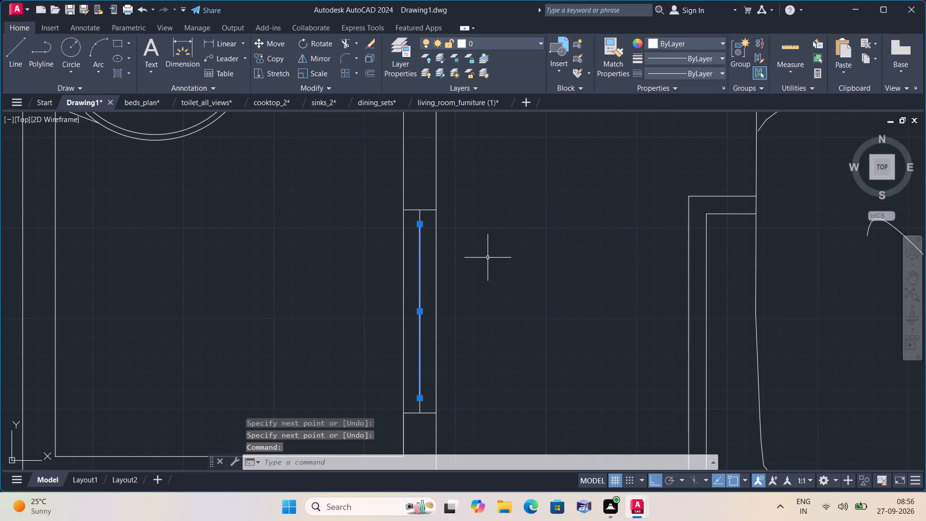
{"action": "key", "text": "Delete"}
Draw a 2' door leaf line west into the toilet from the northern end of the southern jamb's stub.
{"action": "type", "text": "l"}
{"action": "key", "text": "space"}
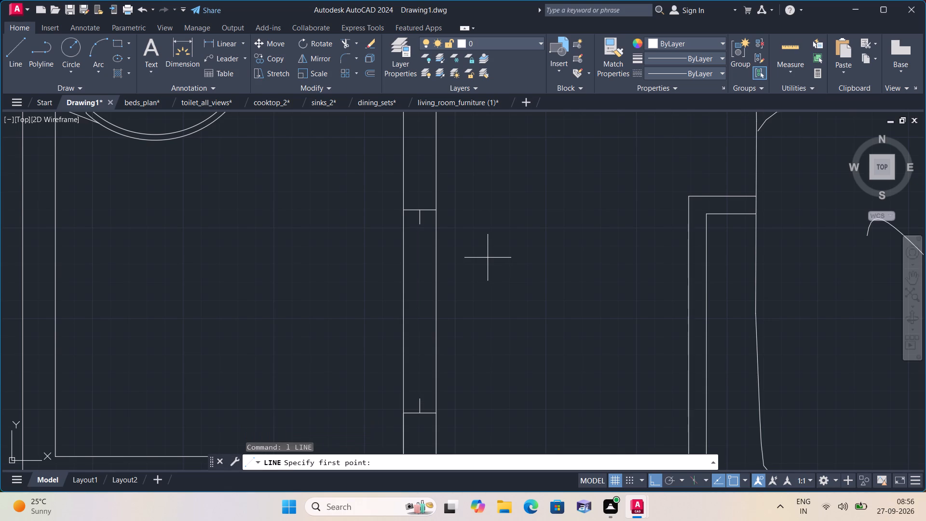
{"action": "left_click", "coordinate": [421, 402]}
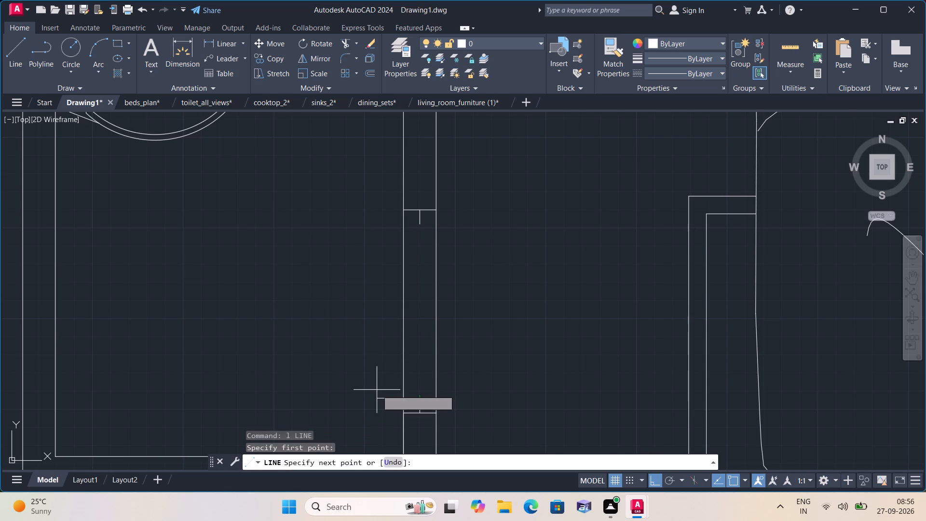
{"action": "type", "text": "2l"}
{"action": "key", "text": "BackSpace"}
{"action": "type", "text": "'"}
{"action": "key", "text": "space"}
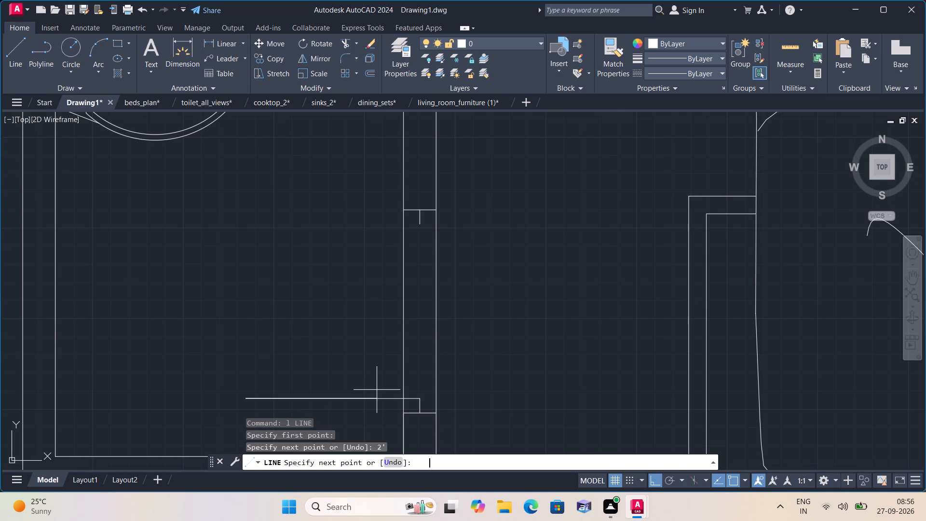
{"action": "key", "text": "Escape"}
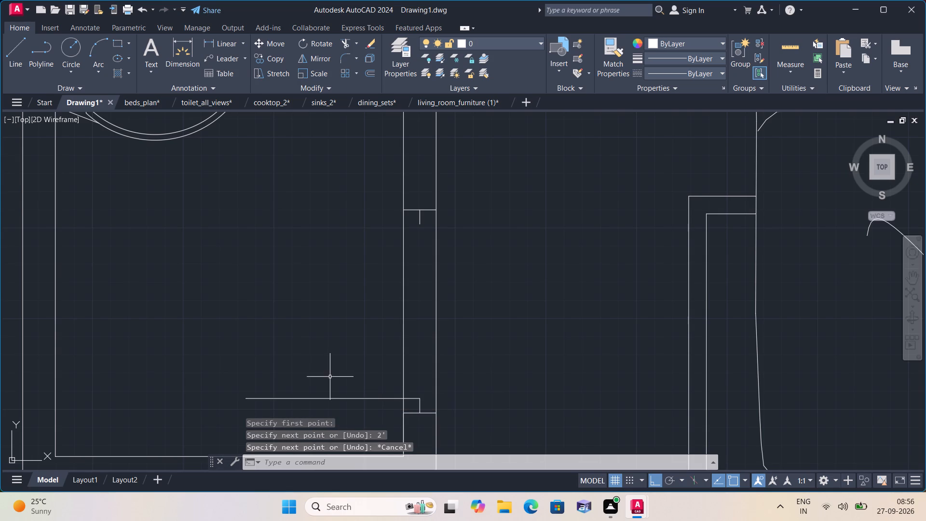
Draw the door swing with a Start, End, Direction arc from the leaf's west end to the northern stub's lower end, starting tangent northward.
{"action": "left_click", "coordinate": [98, 72]}
{"action": "left_click", "coordinate": [110, 210]}
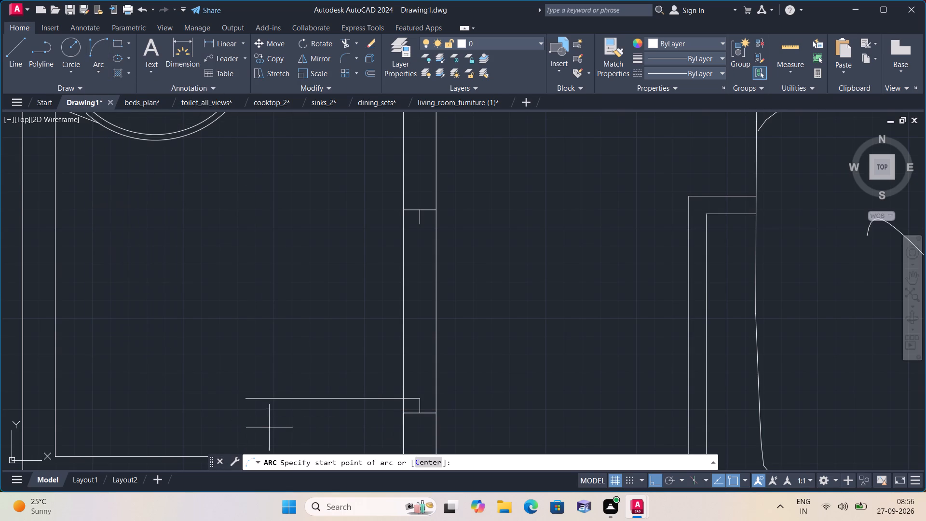
{"action": "left_click", "coordinate": [245, 396]}
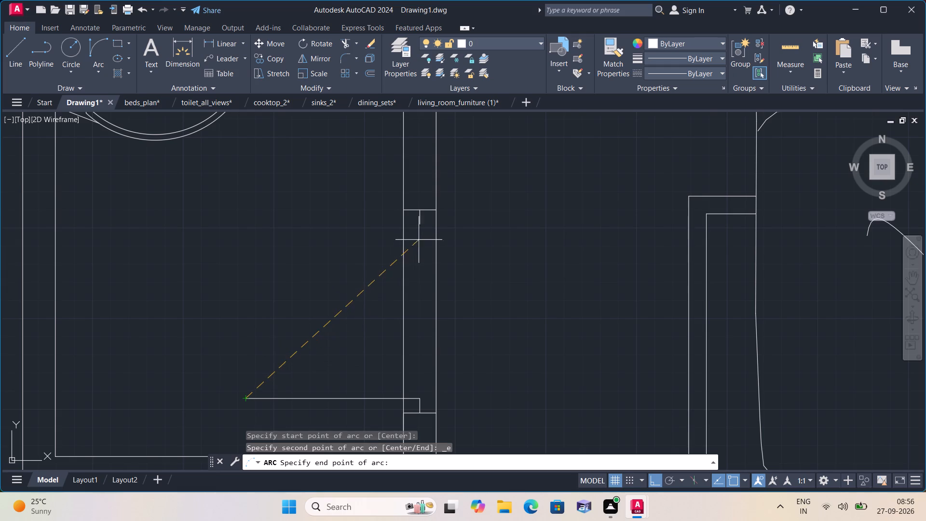
{"action": "left_click", "coordinate": [417, 224]}
{"action": "left_click", "coordinate": [342, 203]}
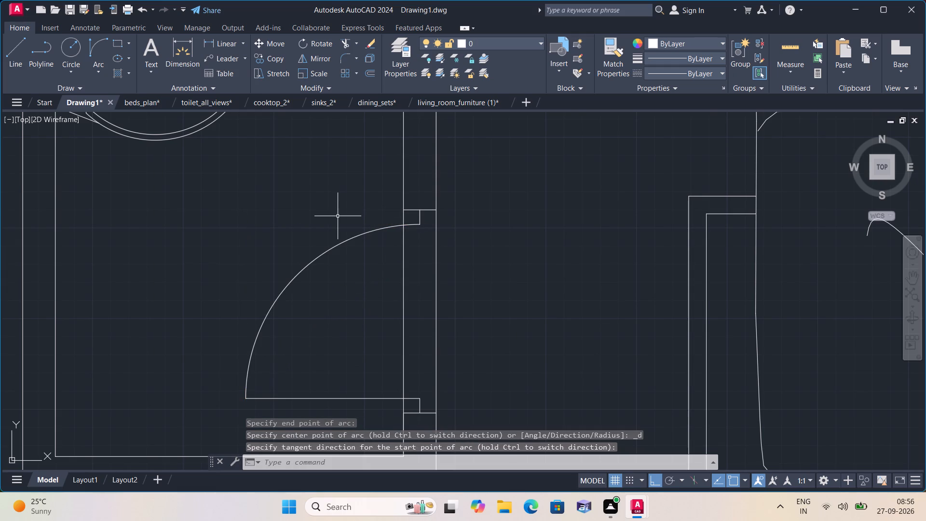
Trim both partition face lines across the toilet door opening.
{"action": "middle_click_drag", "start_coordinate": [414, 303], "coordinate": [450, 273]}
{"action": "scroll", "coordinate": [414, 302], "scroll_direction": "down", "scroll_amount": 1}
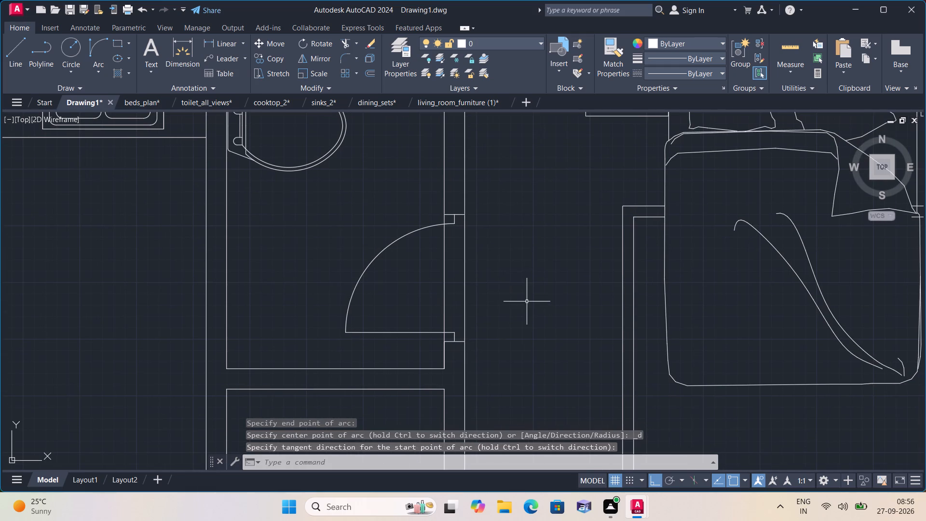
{"action": "type", "text": "trim"}
{"action": "key", "text": "space"}
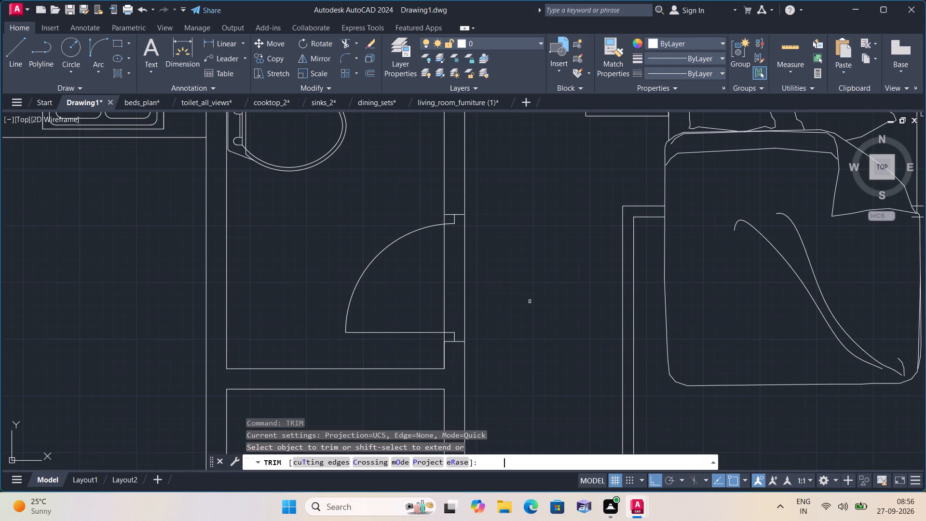
{"action": "left_click", "coordinate": [403, 268]}
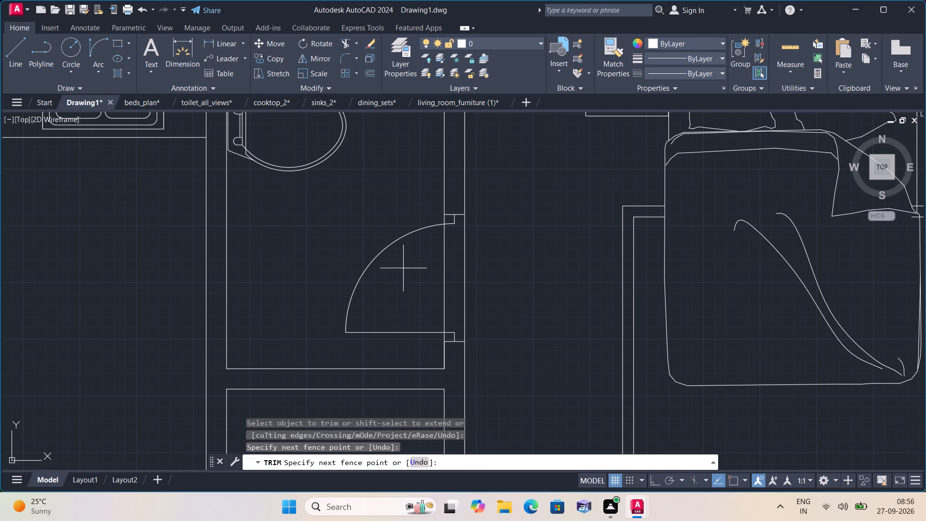
{"action": "left_click", "coordinate": [527, 269]}
Trim the leftover pieces of the partition's west face beside the 2" stubs at the northern and southern jambs.
{"action": "scroll", "coordinate": [445, 216], "scroll_direction": "up", "scroll_amount": 3}
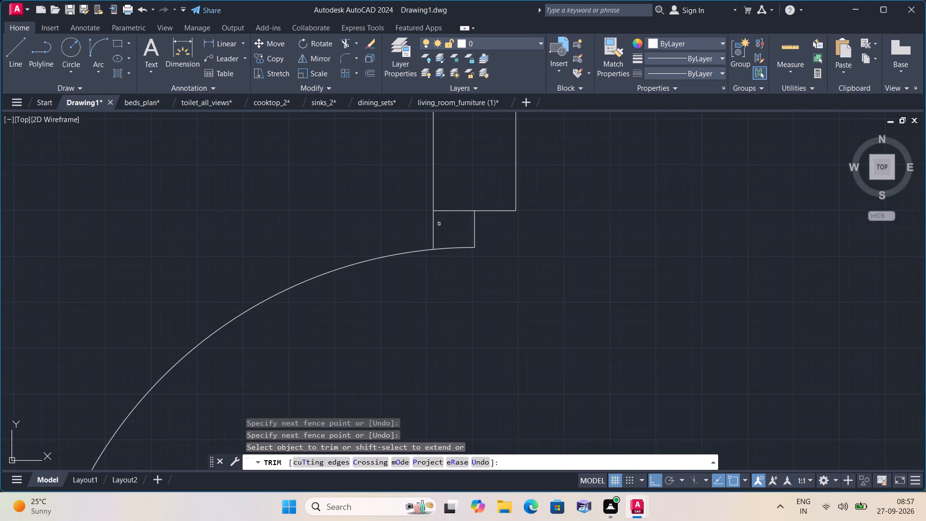
{"action": "left_click", "coordinate": [432, 223]}
{"action": "scroll", "coordinate": [316, 213], "scroll_direction": "down", "scroll_amount": 3}
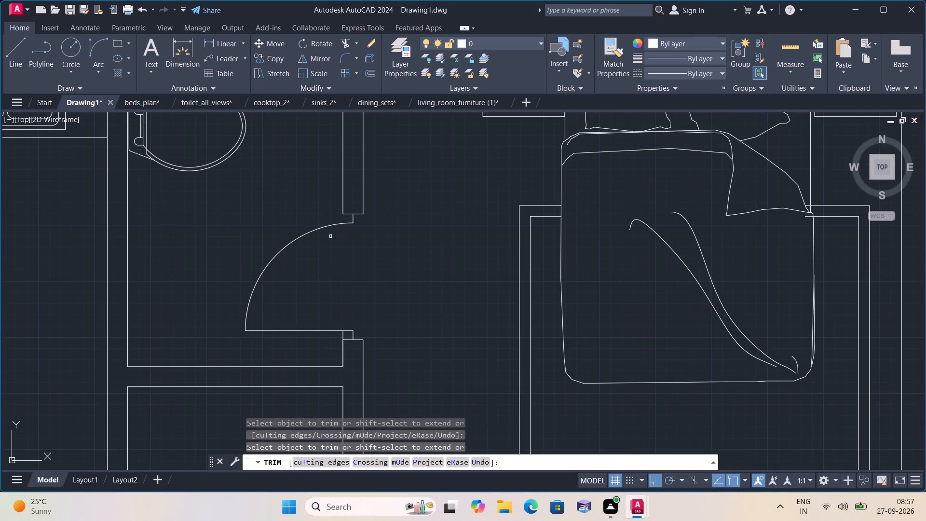
{"action": "middle_click", "coordinate": [331, 217]}
{"action": "scroll", "coordinate": [331, 217], "scroll_direction": "down", "scroll_amount": 1}
{"action": "middle_click_drag", "start_coordinate": [342, 285], "coordinate": [338, 206]}
{"action": "scroll", "coordinate": [322, 211], "scroll_direction": "up", "scroll_amount": 3}
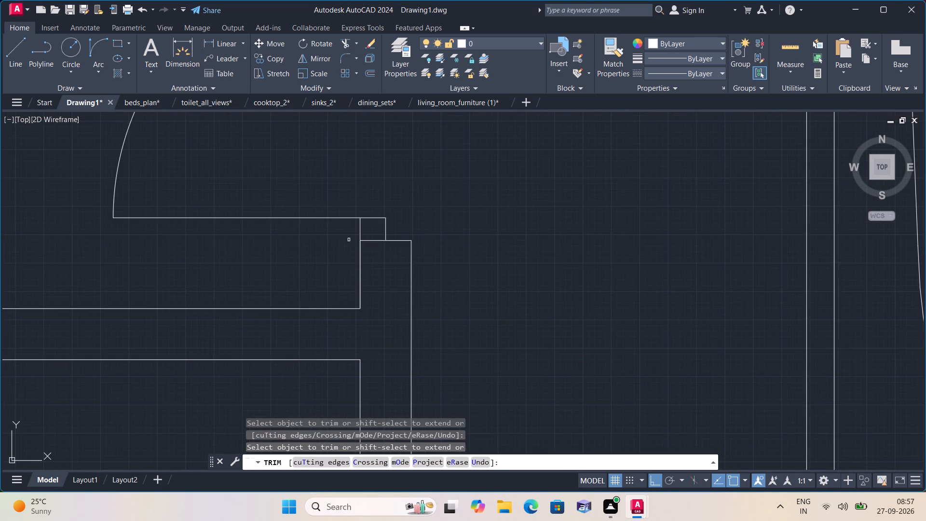
{"action": "left_click", "coordinate": [359, 232]}
{"action": "scroll", "coordinate": [492, 203], "scroll_direction": "down", "scroll_amount": 2}
{"action": "middle_click_drag", "start_coordinate": [493, 207], "coordinate": [539, 310]}
{"action": "scroll", "coordinate": [537, 309], "scroll_direction": "up", "scroll_amount": 1}
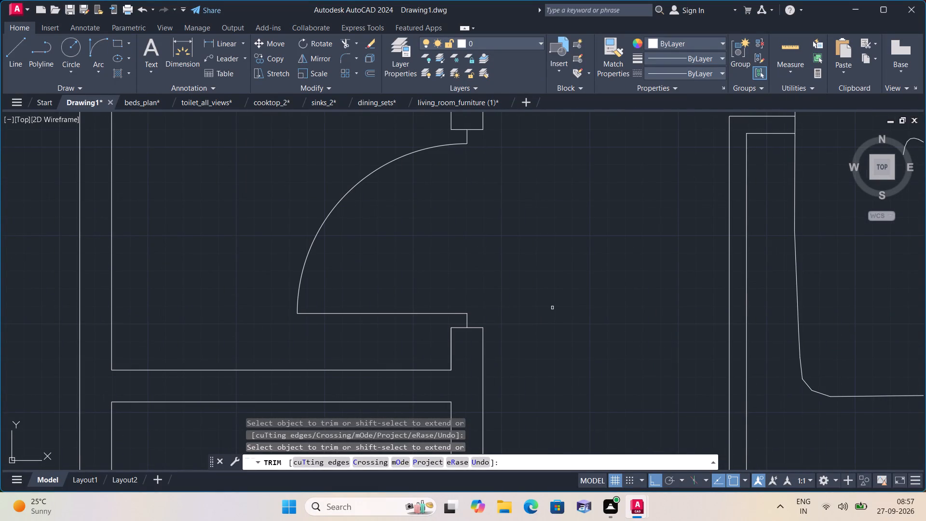
{"action": "key", "text": "space"}
Offset the door leaf line 1" to the north.
{"action": "type", "text": "of"}
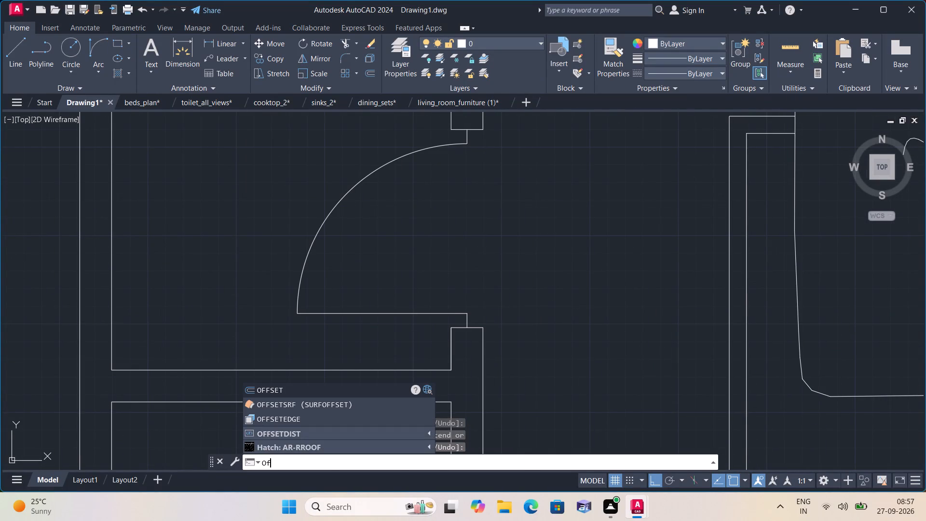
{"action": "key", "text": "space"}
{"action": "type", "text": "1\""}
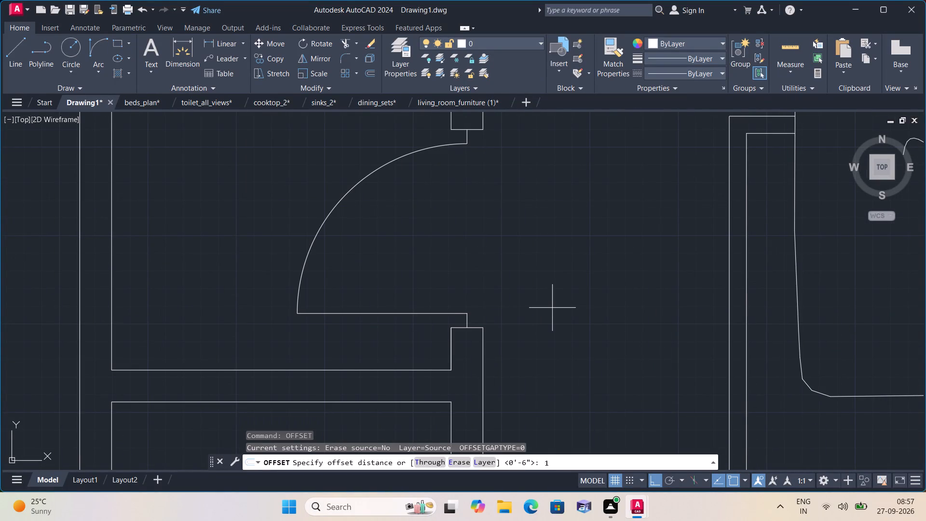
{"action": "key", "text": "space"}
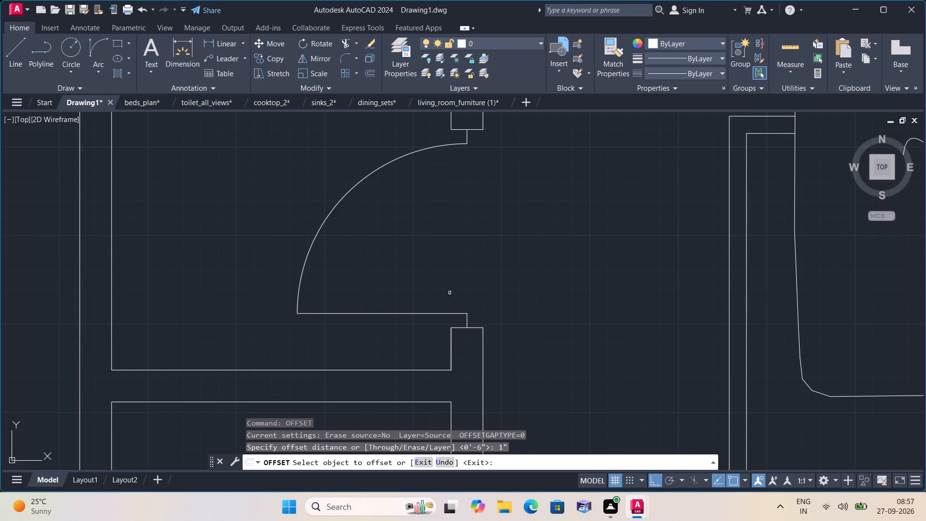
{"action": "left_click", "coordinate": [440, 313]}
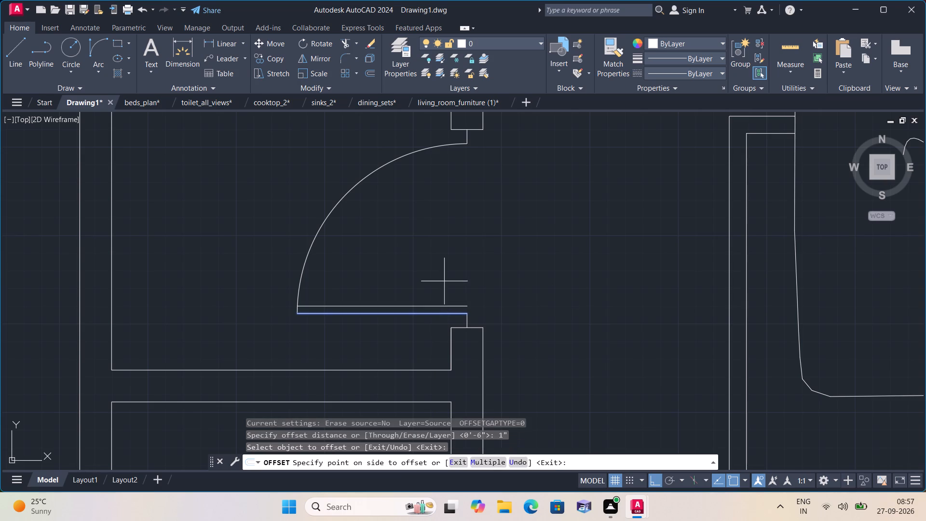
{"action": "left_click", "coordinate": [444, 279]}
{"action": "key", "text": "space"}
Close the door leaf's east end with a short line joining its two parallel lines.
{"action": "type", "text": "l"}
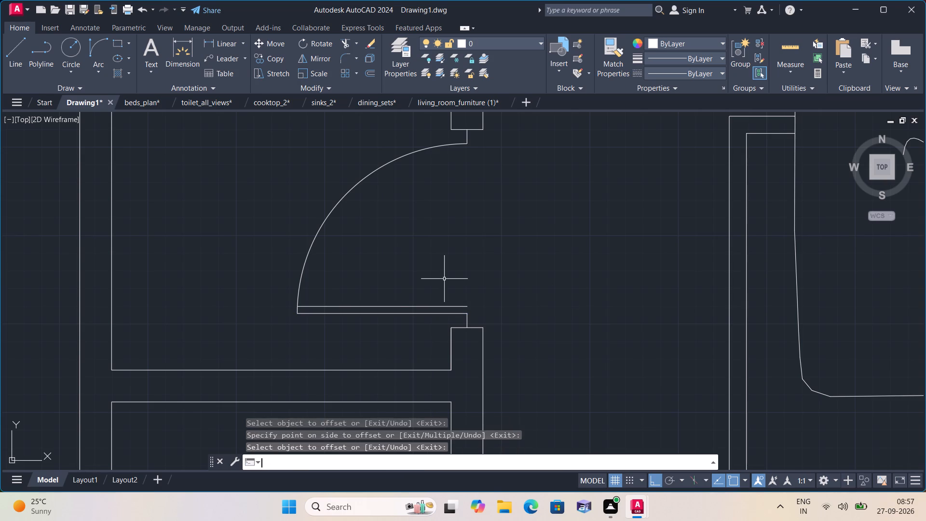
{"action": "key", "text": "space"}
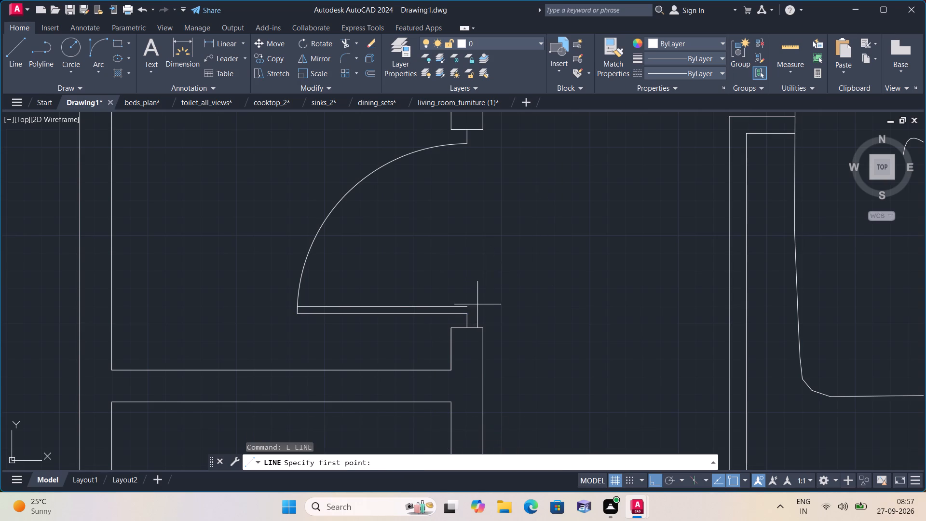
{"action": "scroll", "coordinate": [480, 304], "scroll_direction": "up", "scroll_amount": 2}
{"action": "left_click", "coordinate": [443, 329]}
{"action": "left_click", "coordinate": [442, 312]}
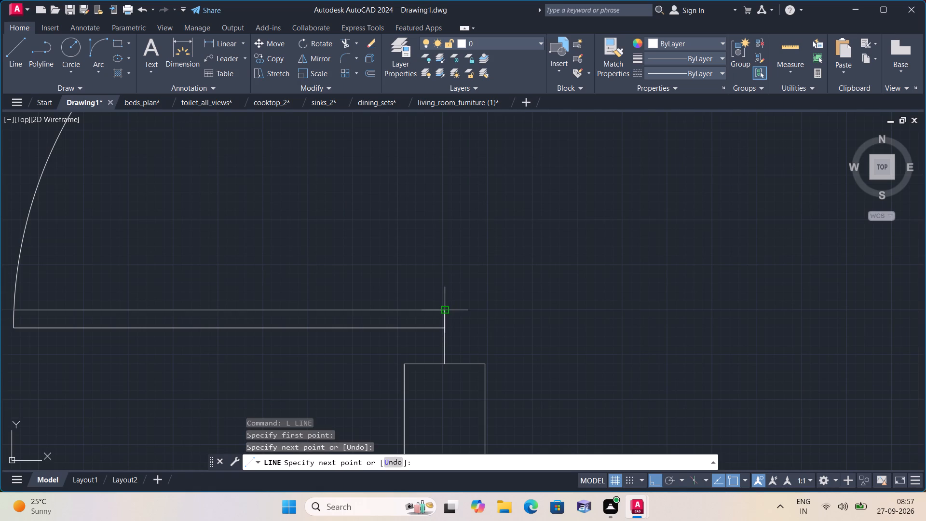
{"action": "key", "text": "space"}
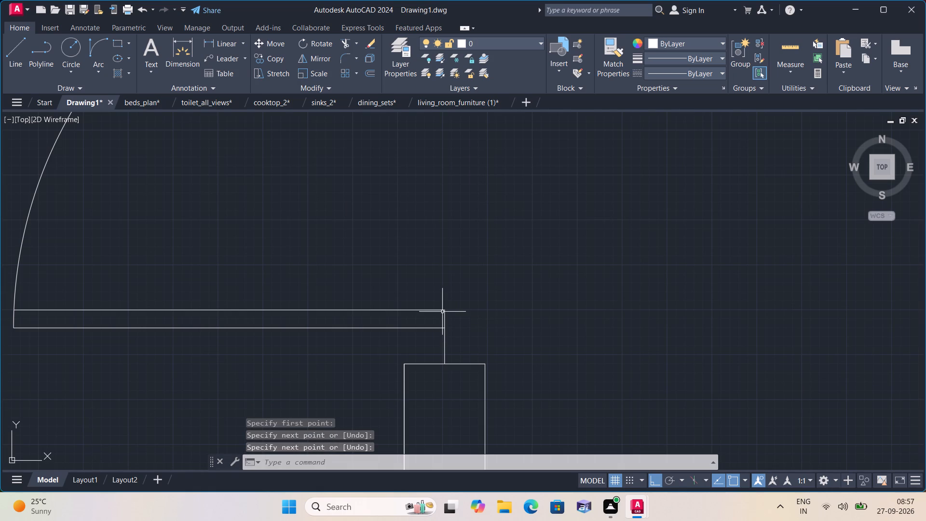
Draw the bedroom door's southern jamb: 6" north from the bedroom's southwest inner corner, continuing west across the partition to its west face.
{"action": "scroll", "coordinate": [412, 301], "scroll_direction": "down", "scroll_amount": 2}
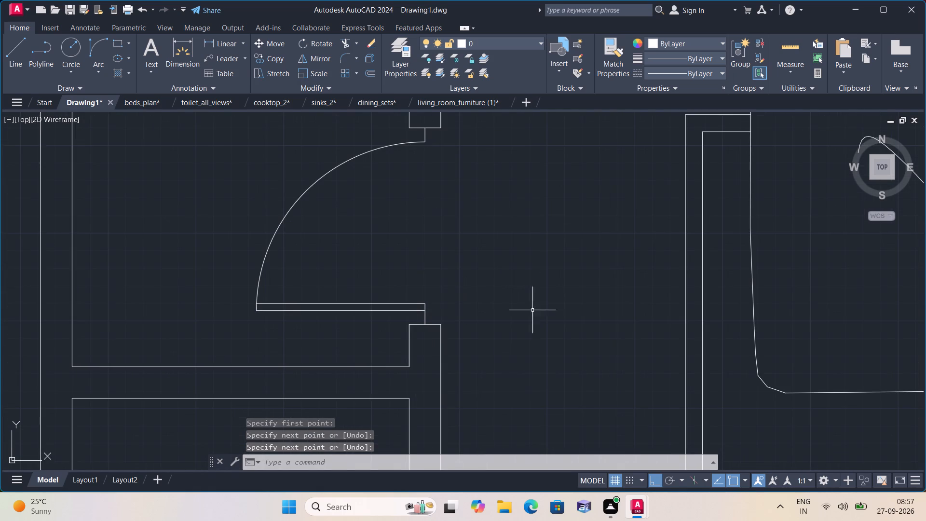
{"action": "middle_click_drag", "start_coordinate": [484, 386], "coordinate": [437, 296]}
{"action": "scroll", "coordinate": [480, 384], "scroll_direction": "down", "scroll_amount": 2}
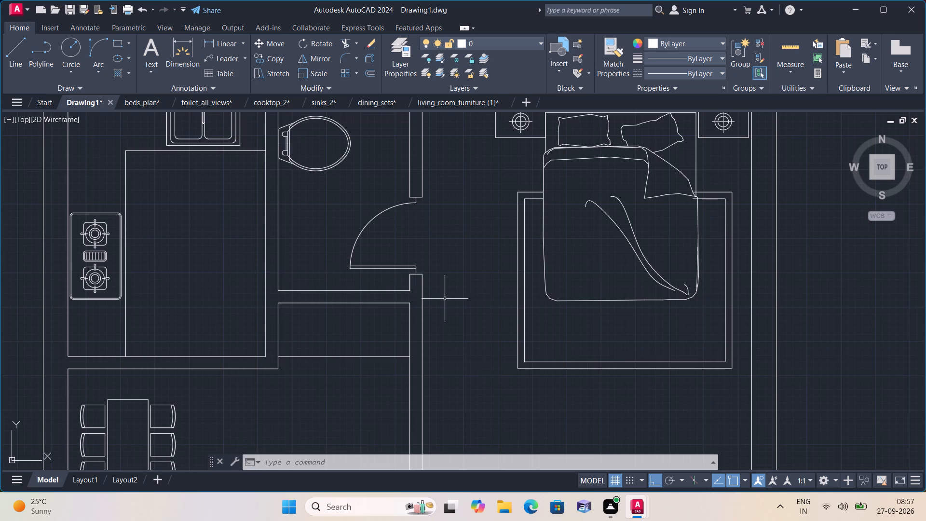
{"action": "scroll", "coordinate": [445, 299], "scroll_direction": "down", "scroll_amount": 1}
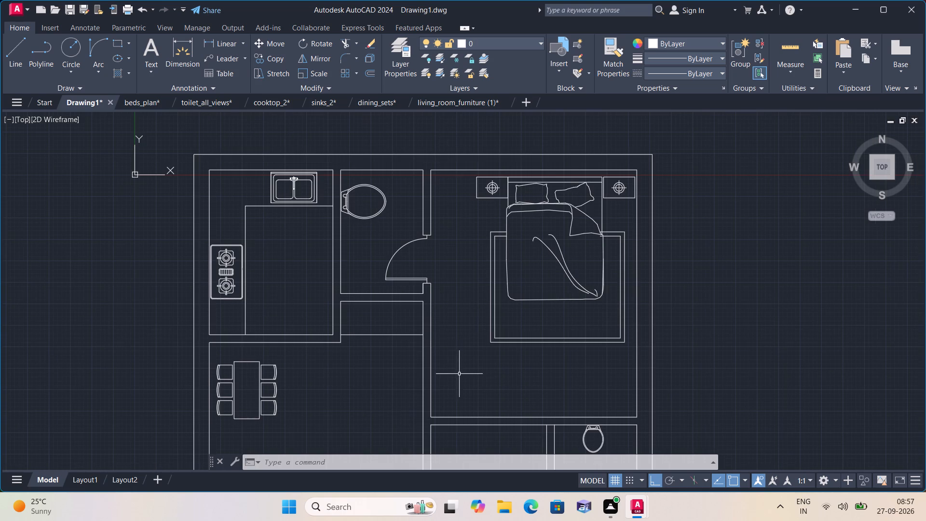
{"action": "middle_click_drag", "start_coordinate": [457, 368], "coordinate": [447, 292]}
{"action": "scroll", "coordinate": [454, 327], "scroll_direction": "up", "scroll_amount": 1}
{"action": "middle_click_drag", "start_coordinate": [413, 333], "coordinate": [413, 333]}
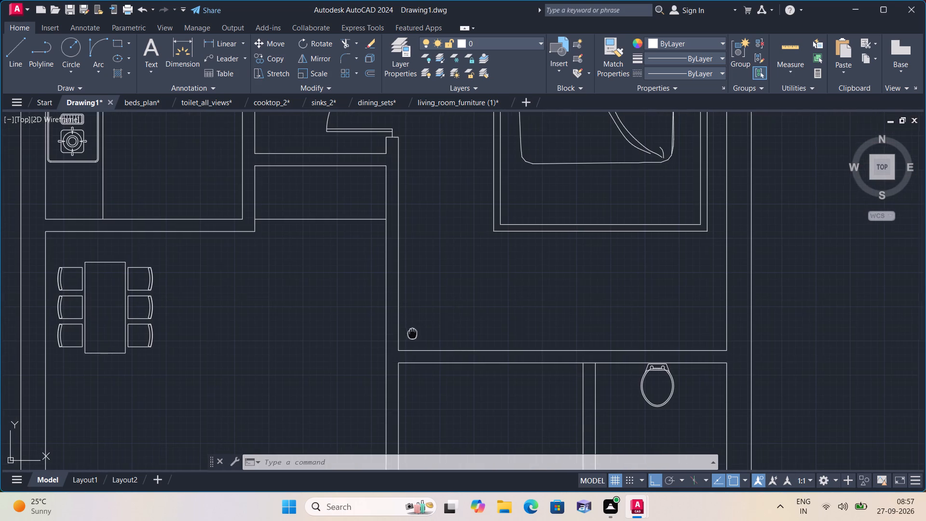
{"action": "middle_click_drag", "start_coordinate": [413, 333], "coordinate": [483, 331]}
{"action": "type", "text": "l"}
{"action": "key", "text": "space"}
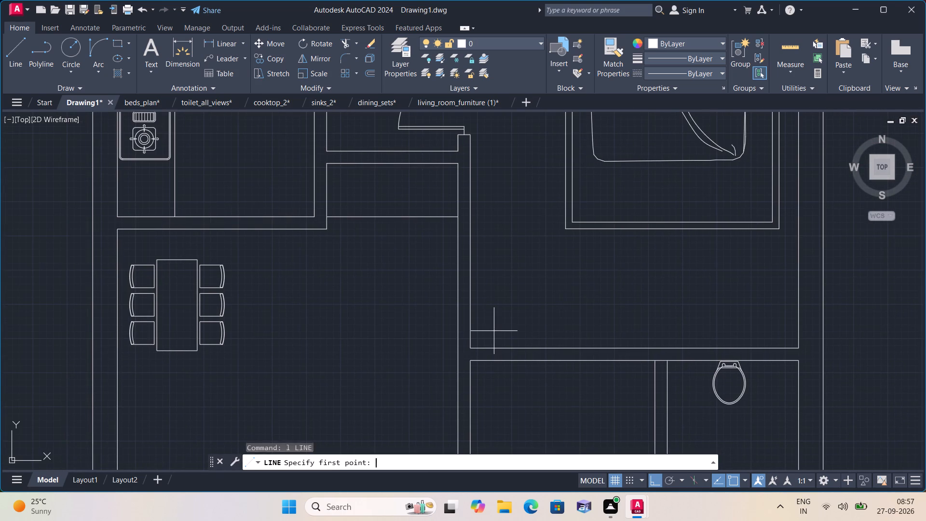
{"action": "scroll", "coordinate": [470, 348], "scroll_direction": "up", "scroll_amount": 2}
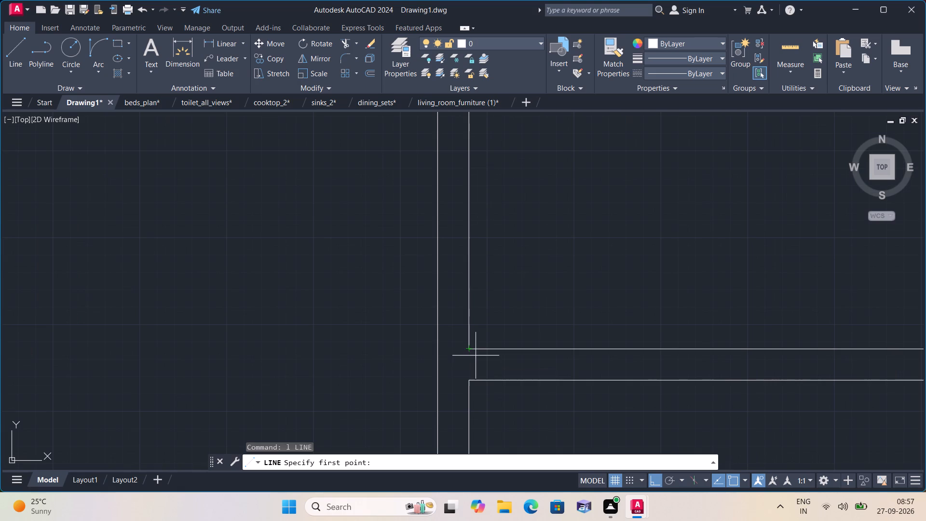
{"action": "left_click", "coordinate": [471, 349]}
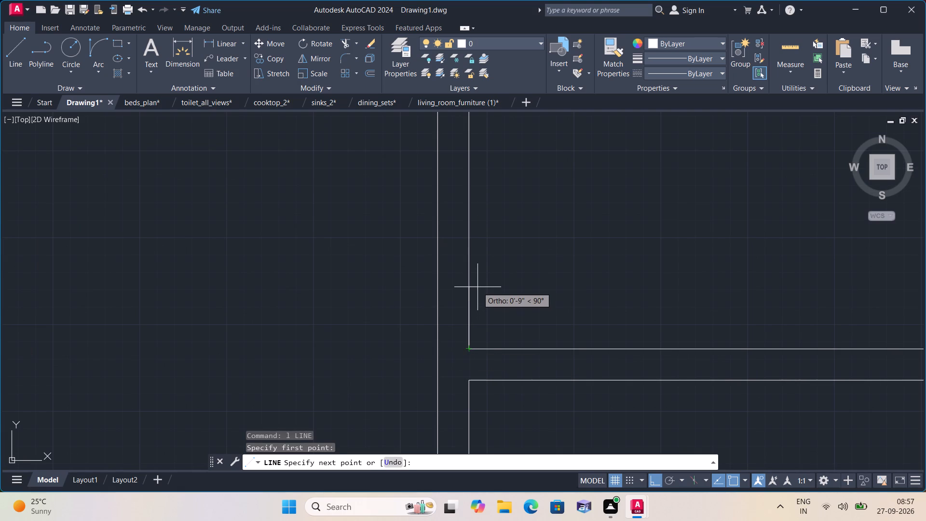
{"action": "type", "text": "6\""}
{"action": "key", "text": "space"}
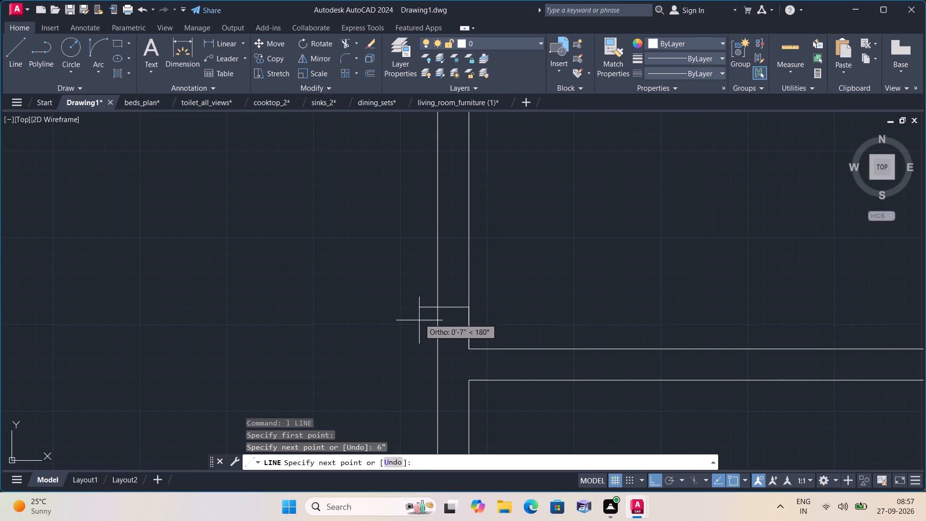
{"action": "left_click", "coordinate": [439, 306]}
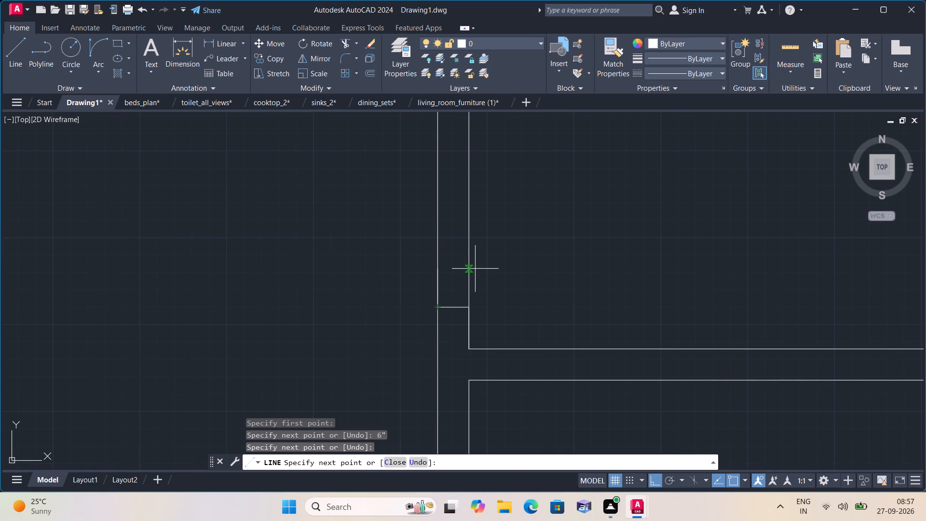
{"action": "key", "text": "space"}
From the southern jamb line's midpoint, draw connected lines 2", 2' and 2" north, ending with one east to the partition's east face.
{"action": "key", "text": "space"}
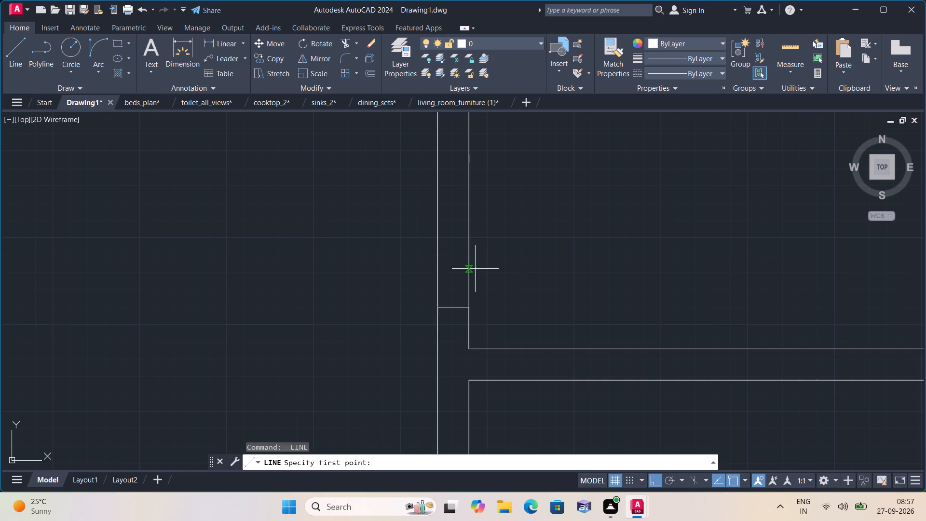
{"action": "scroll", "coordinate": [459, 304], "scroll_direction": "up", "scroll_amount": 2}
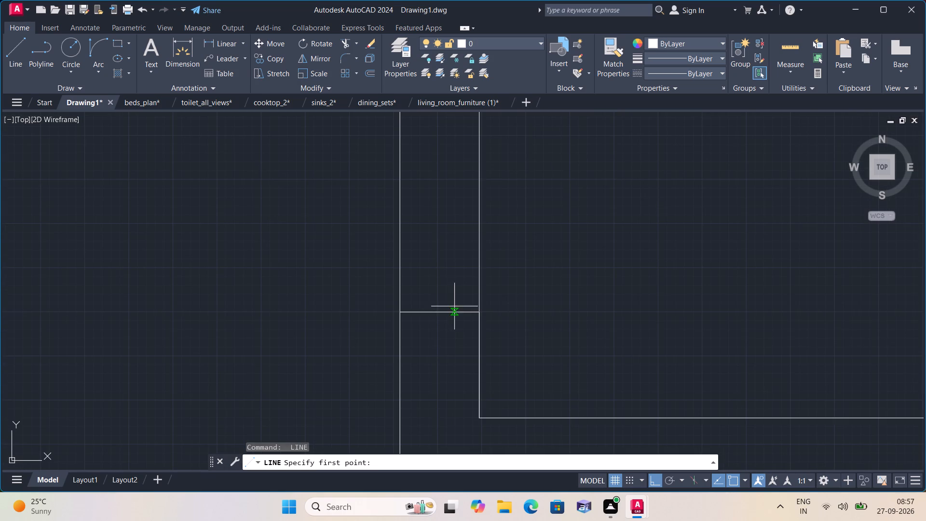
{"action": "left_click", "coordinate": [437, 311]}
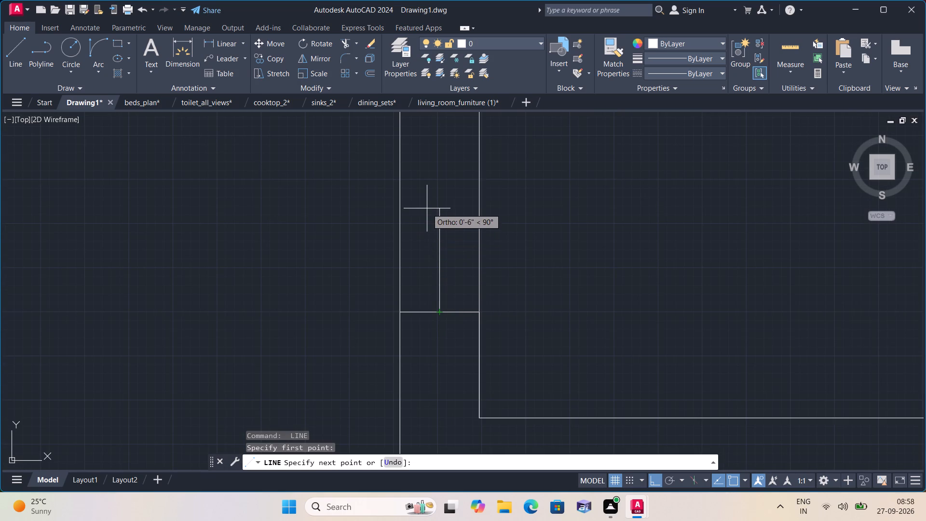
{"action": "type", "text": "2\""}
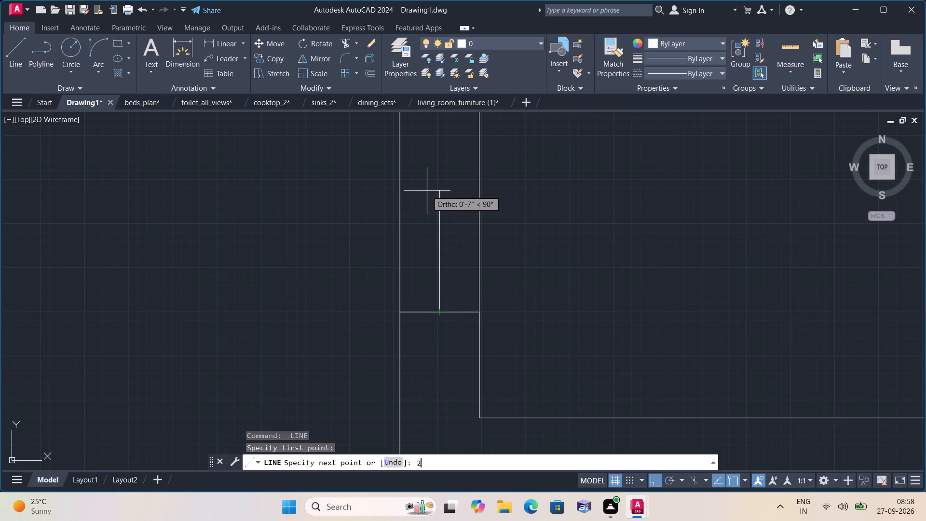
{"action": "key", "text": "space"}
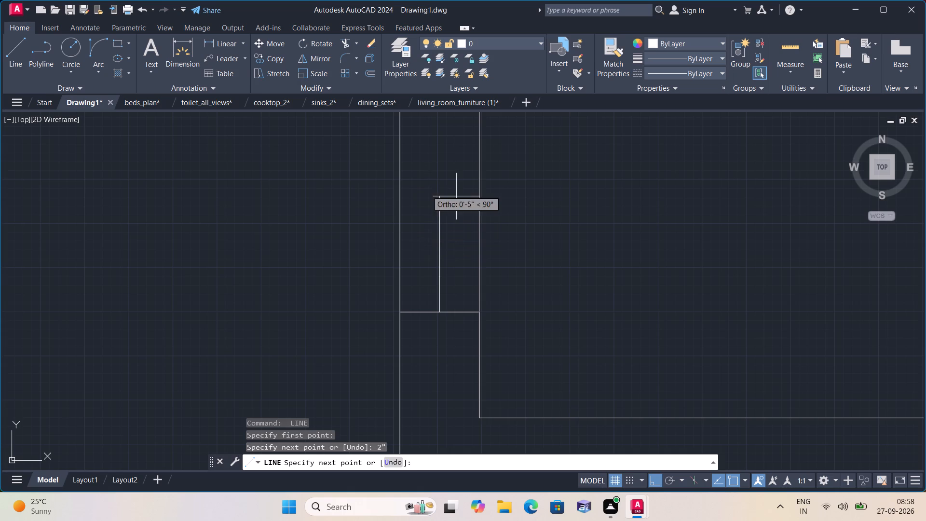
{"action": "middle_click_drag", "start_coordinate": [447, 281], "coordinate": [479, 389]}
{"action": "scroll", "coordinate": [483, 309], "scroll_direction": "down", "scroll_amount": 2}
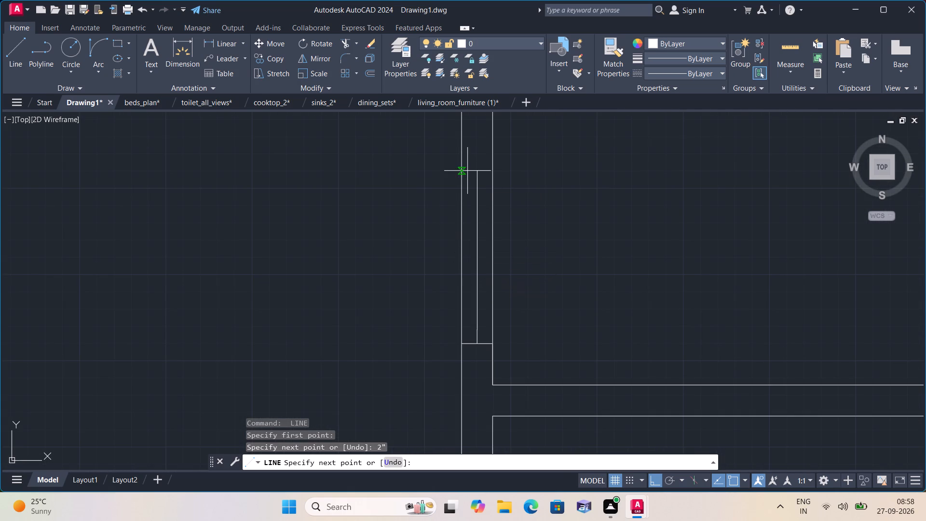
{"action": "key", "text": "2"}
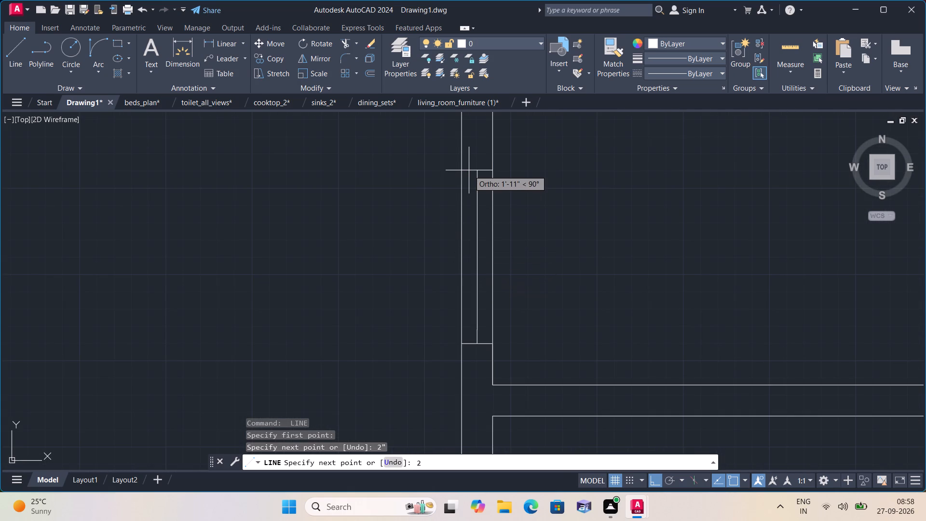
{"action": "type", "text": "'"}
{"action": "key", "text": "space"}
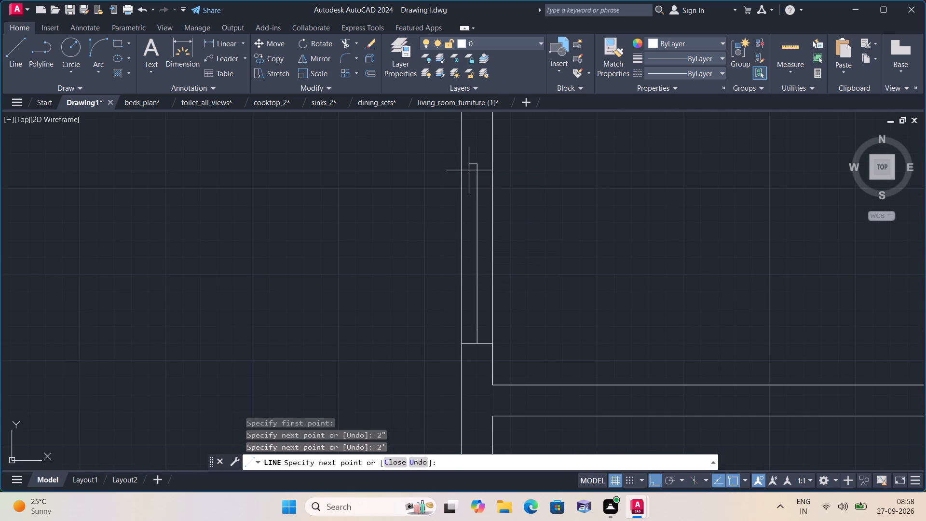
{"action": "middle_click_drag", "start_coordinate": [478, 187], "coordinate": [485, 280]}
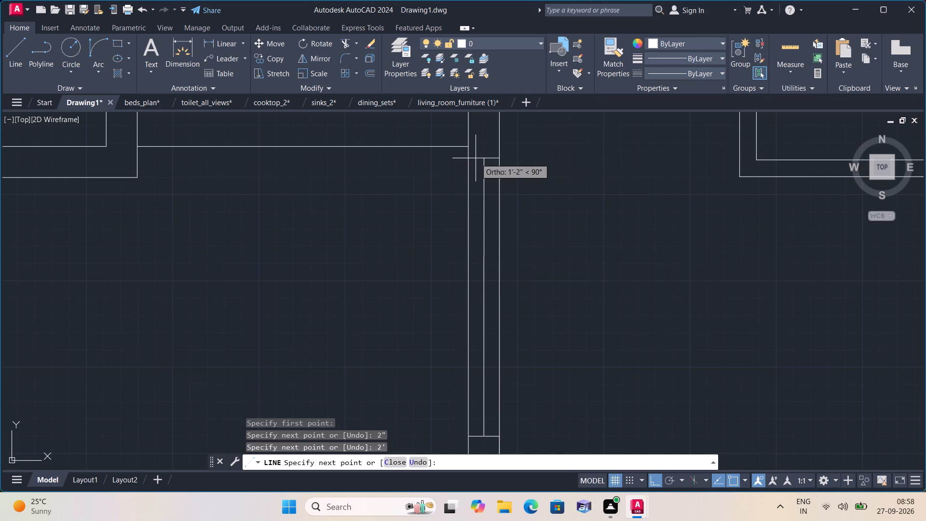
{"action": "type", "text": "2\""}
{"action": "key", "text": "space"}
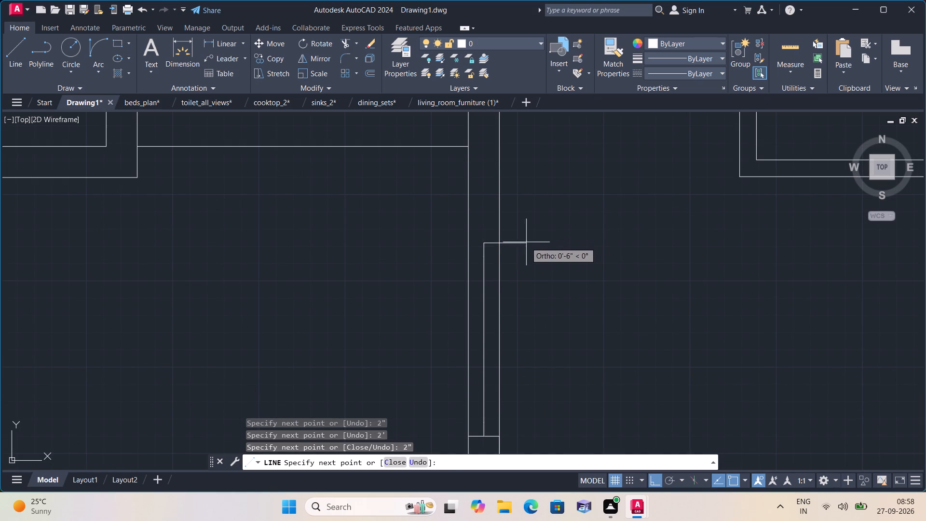
{"action": "left_click", "coordinate": [497, 243]}
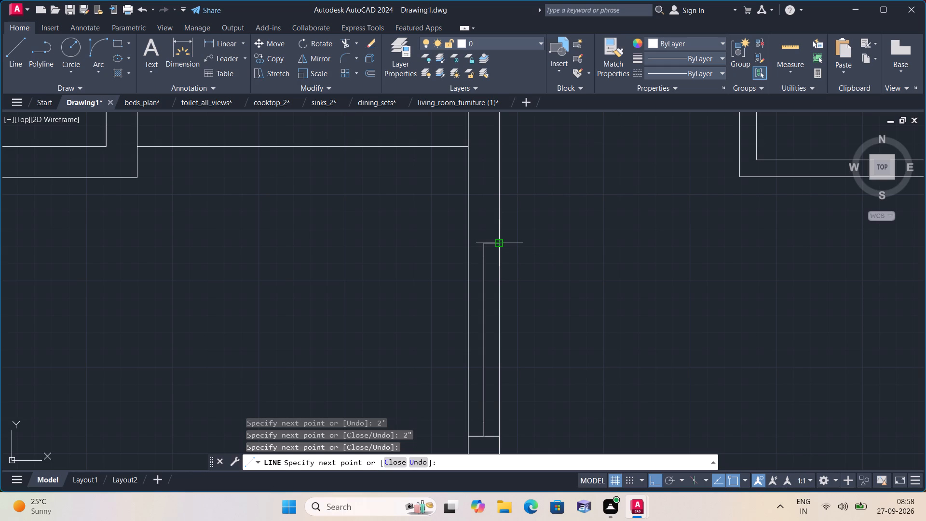
{"action": "key", "text": "space"}
Complete the northern jamb with a line from the upper stub's end west to the partition's west face.
{"action": "key", "text": "space"}
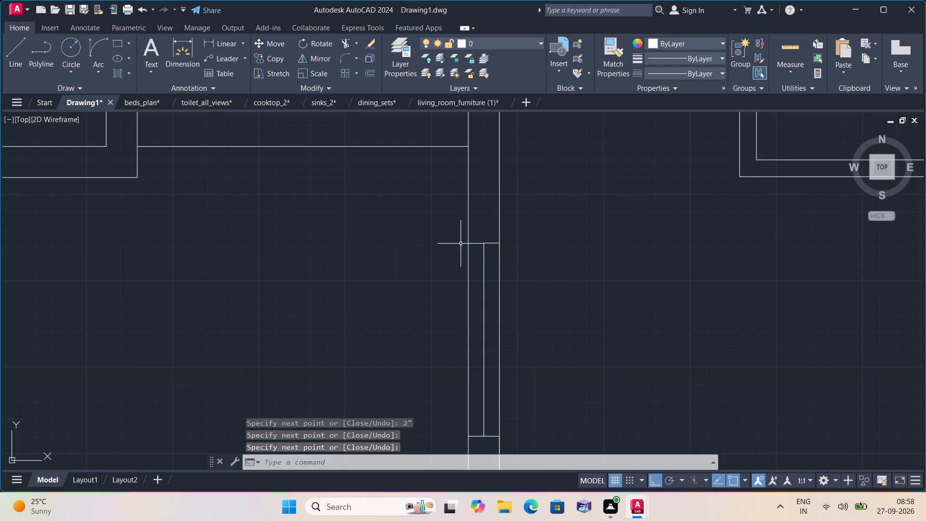
{"action": "left_click", "coordinate": [482, 243]}
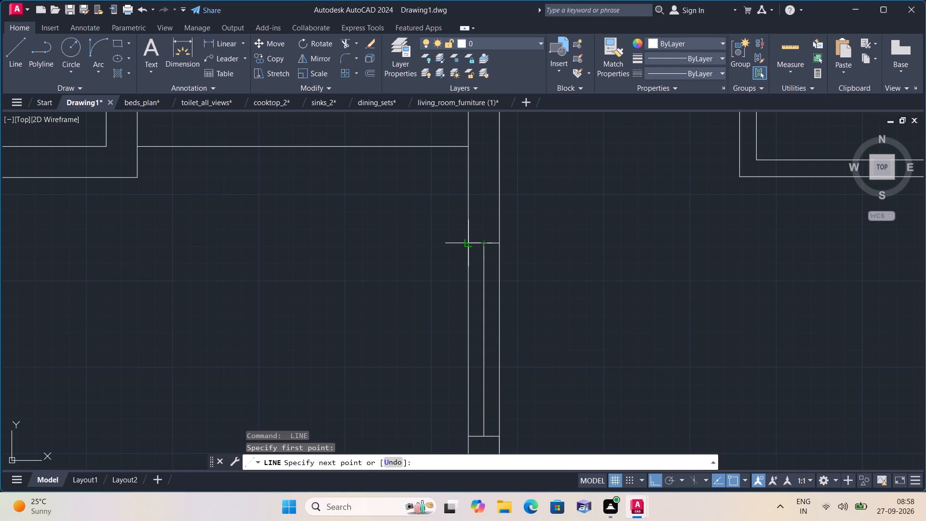
{"action": "left_click", "coordinate": [469, 243]}
{"action": "key", "text": "space"}
Erase the 2' middle line between the two 2" stubs of the bedroom door opening.
{"action": "scroll", "coordinate": [497, 262], "scroll_direction": "down", "scroll_amount": 1}
{"action": "middle_click_drag", "start_coordinate": [557, 292], "coordinate": [527, 233]}
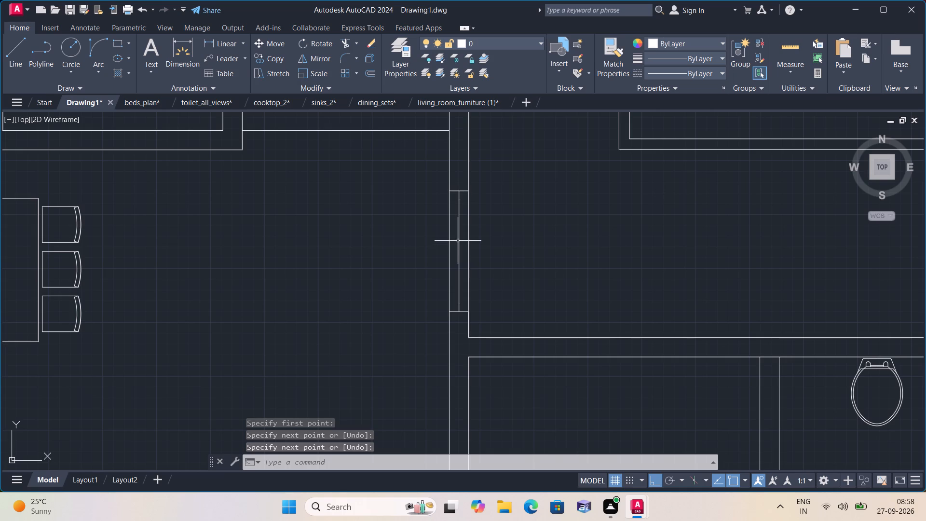
{"action": "left_click", "coordinate": [458, 241]}
{"action": "key", "text": "Delete"}
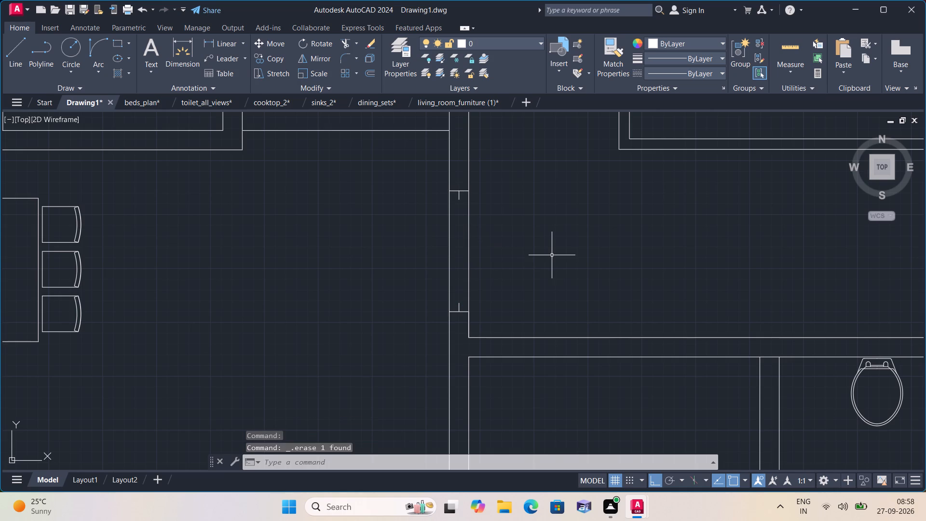
Draw the bedroom door leaf as a 2' line going east from the north end of the southern stub.
{"action": "key", "text": "l"}
{"action": "key", "text": "space"}
{"action": "scroll", "coordinate": [469, 280], "scroll_direction": "up", "scroll_amount": 1}
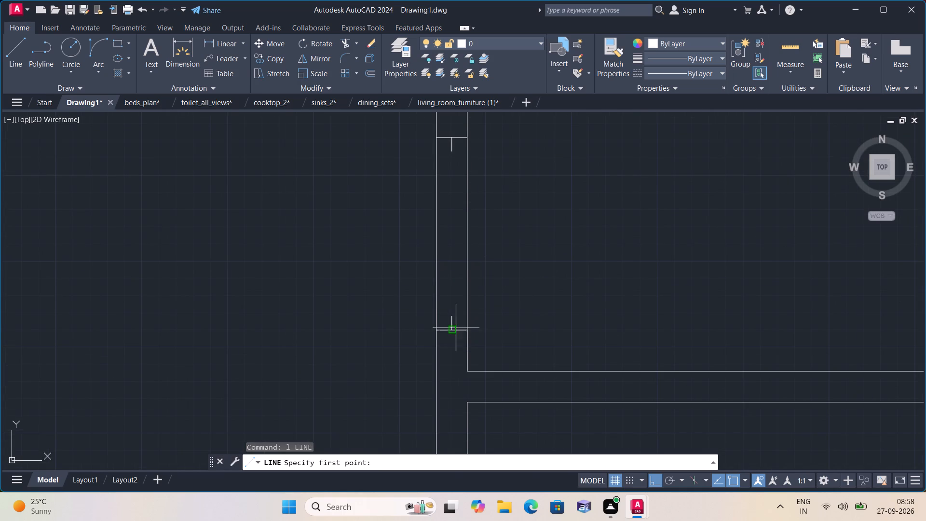
{"action": "left_click", "coordinate": [452, 311]}
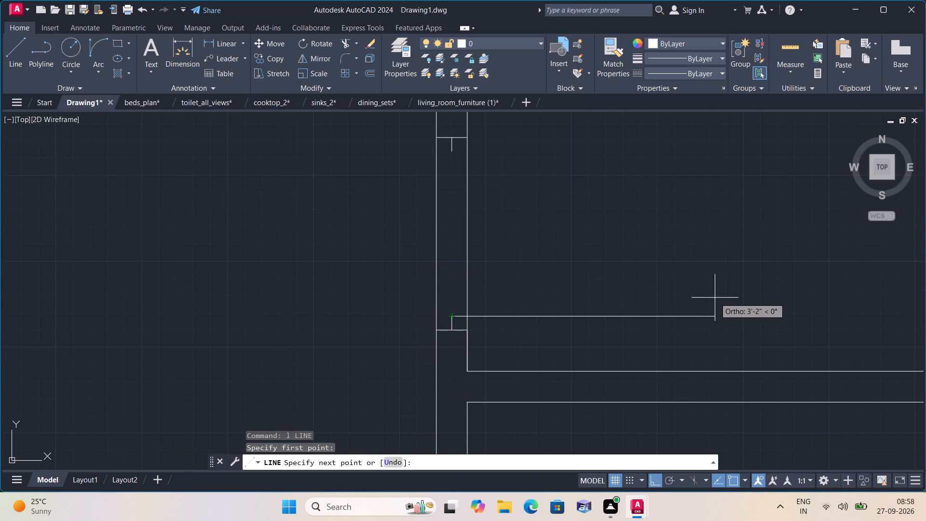
{"action": "type", "text": "2'"}
{"action": "key", "text": "space"}
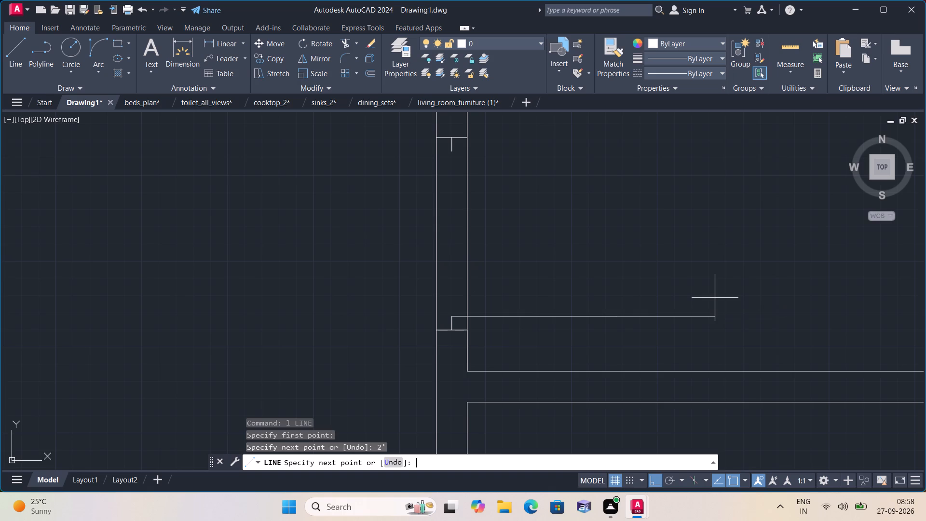
{"action": "key", "text": "Escape"}
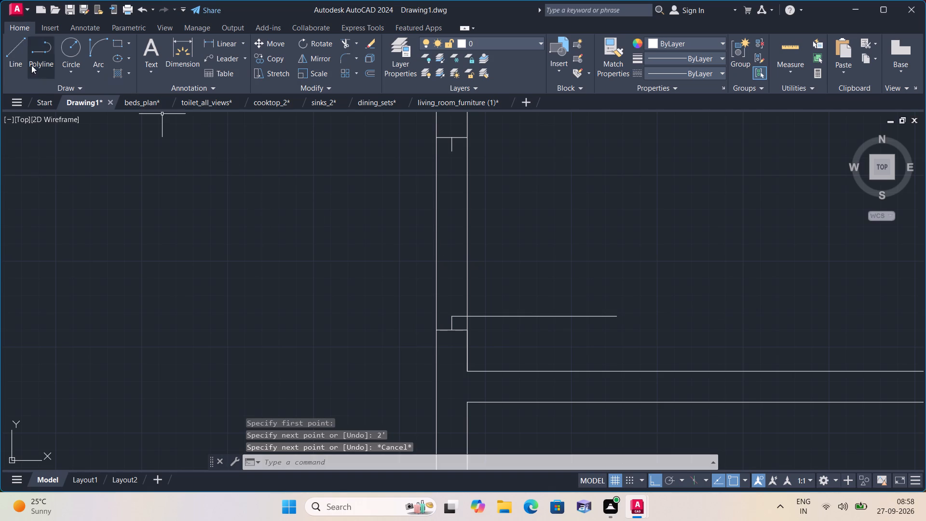
Draw the door swing with a Start, End, Direction arc from the leaf's east end to the northern stub's free end.
{"action": "left_click", "coordinate": [100, 73]}
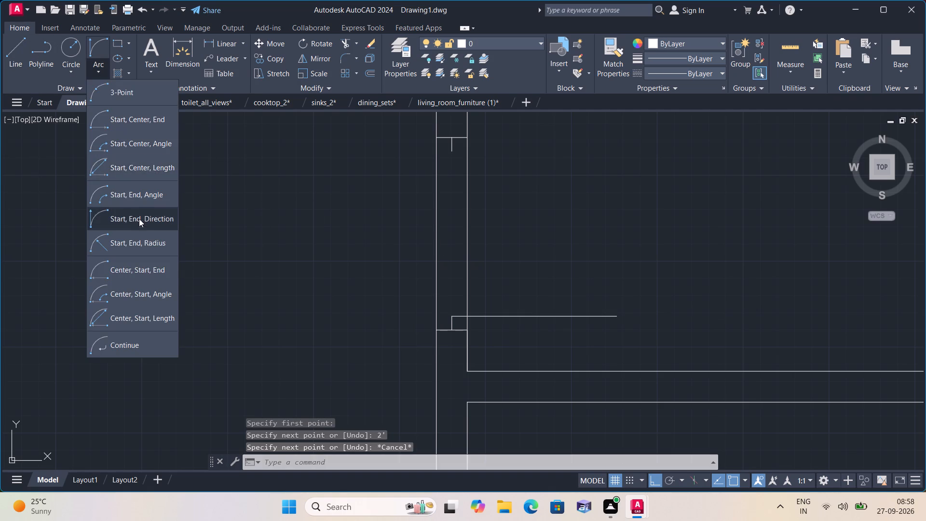
{"action": "left_click", "coordinate": [139, 221]}
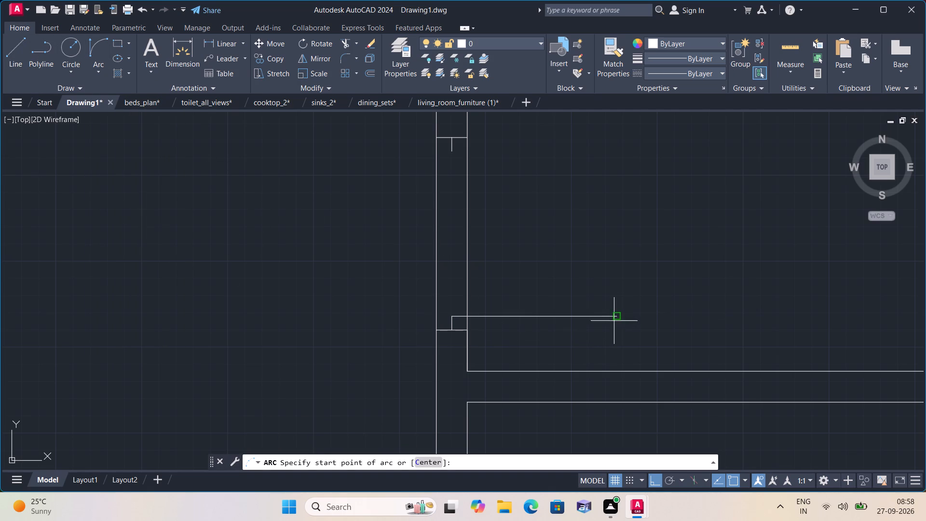
{"action": "left_click", "coordinate": [616, 317]}
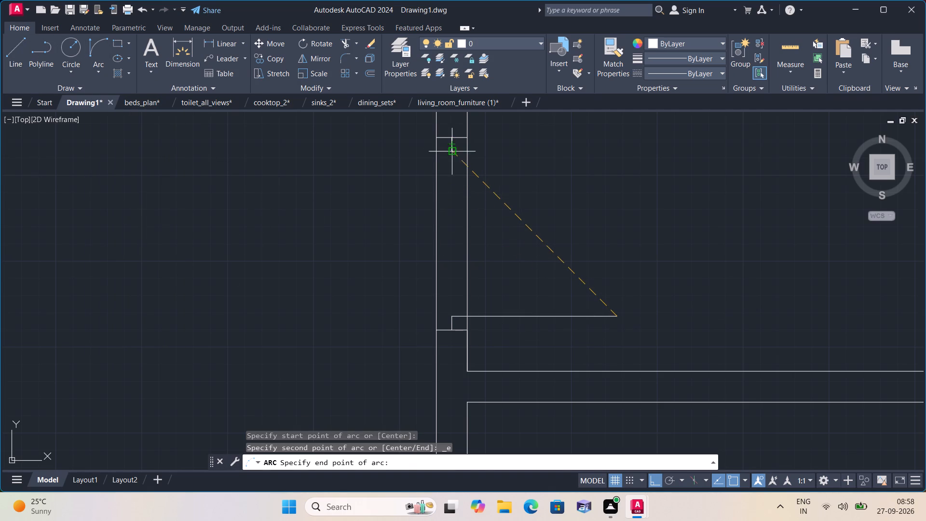
{"action": "left_click", "coordinate": [453, 154]}
{"action": "left_click", "coordinate": [513, 160]}
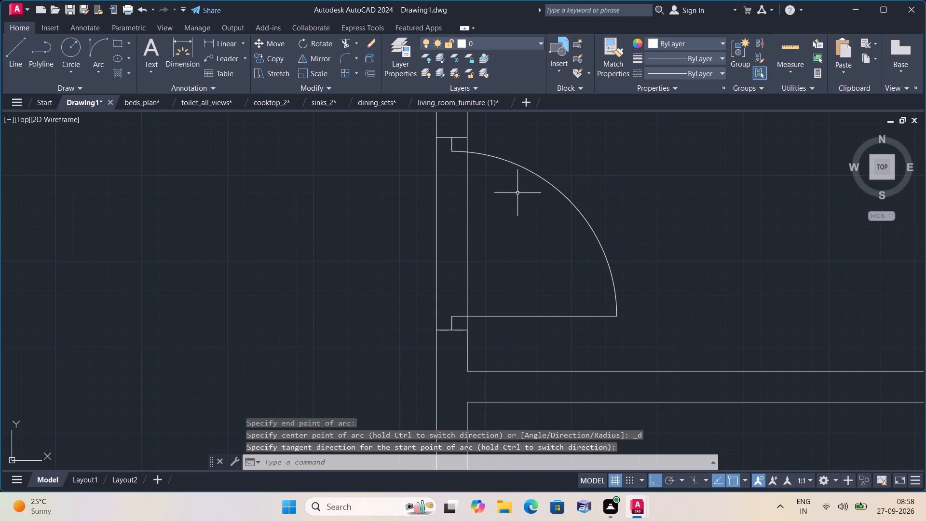
Trim both partition faces across the bedroom door opening, including the short east-face pieces beside the two stubs.
{"action": "key", "text": "y"}
{"action": "key", "text": "BackSpace"}
{"action": "type", "text": "trim"}
{"action": "key", "text": "space"}
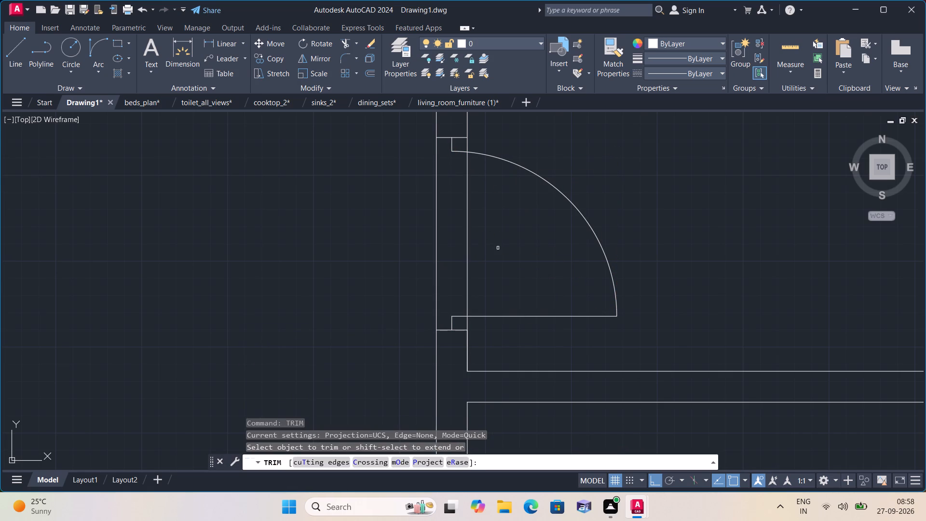
{"action": "left_click", "coordinate": [501, 247]}
{"action": "left_click", "coordinate": [353, 244]}
{"action": "scroll", "coordinate": [461, 343], "scroll_direction": "up", "scroll_amount": 1}
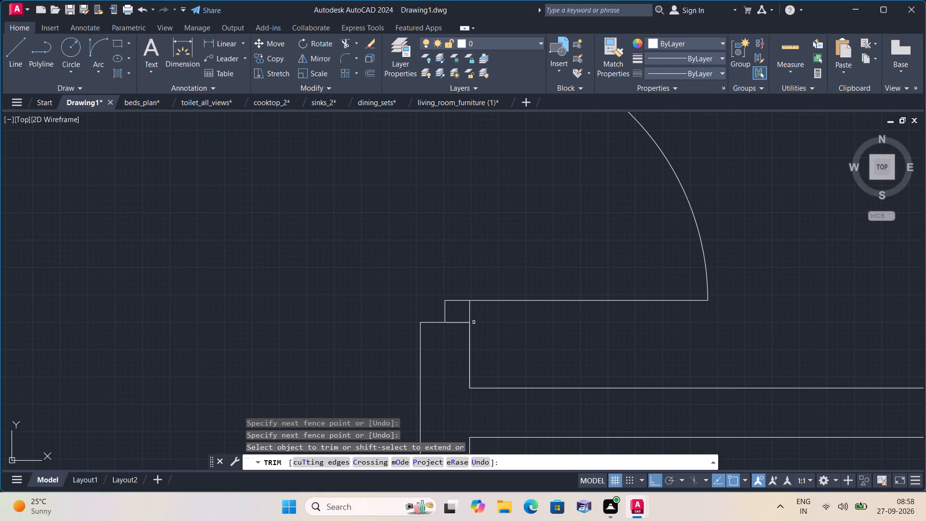
{"action": "left_click", "coordinate": [471, 312]}
{"action": "middle_click_drag", "start_coordinate": [378, 275], "coordinate": [412, 413]}
{"action": "scroll", "coordinate": [412, 413], "scroll_direction": "down", "scroll_amount": 1}
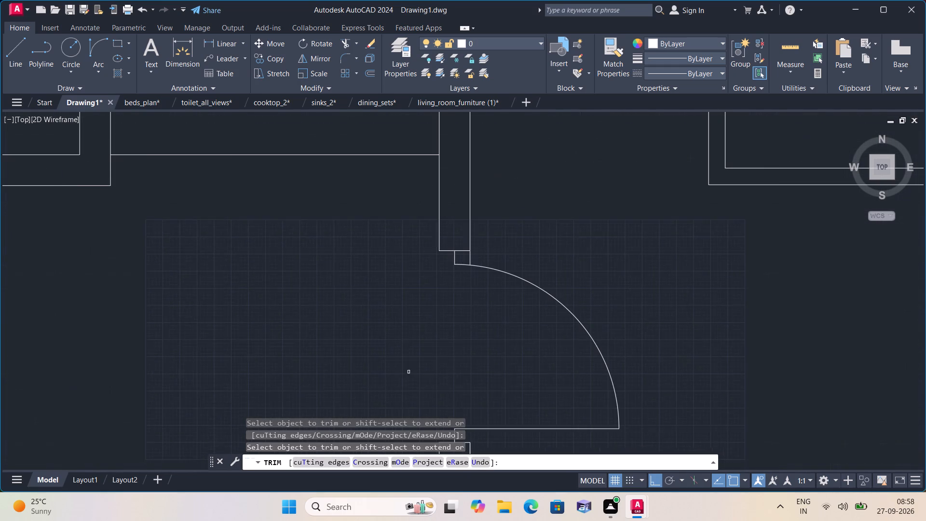
{"action": "scroll", "coordinate": [464, 263], "scroll_direction": "up", "scroll_amount": 2}
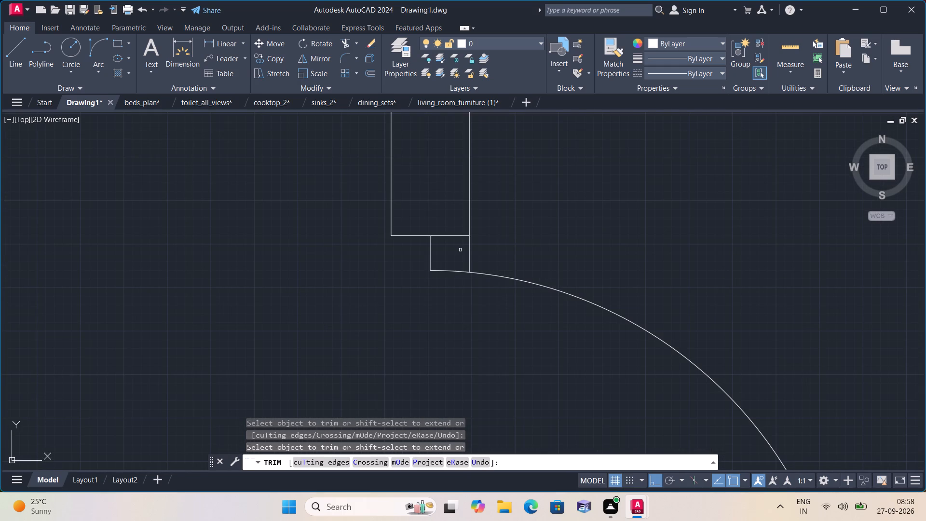
{"action": "left_click", "coordinate": [469, 251]}
{"action": "key", "text": "Escape"}
{"action": "scroll", "coordinate": [528, 260], "scroll_direction": "down", "scroll_amount": 2}
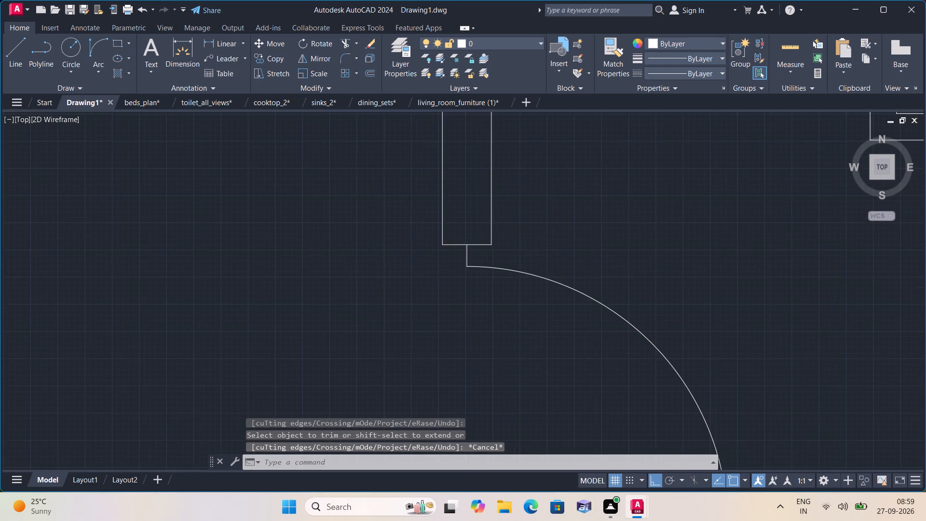
Offset the bedroom door leaf line 1" to the north.
{"action": "scroll", "coordinate": [528, 260], "scroll_direction": "down", "scroll_amount": 1}
{"action": "key", "text": "o"}
{"action": "type", "text": "ff"}
{"action": "key", "text": "space"}
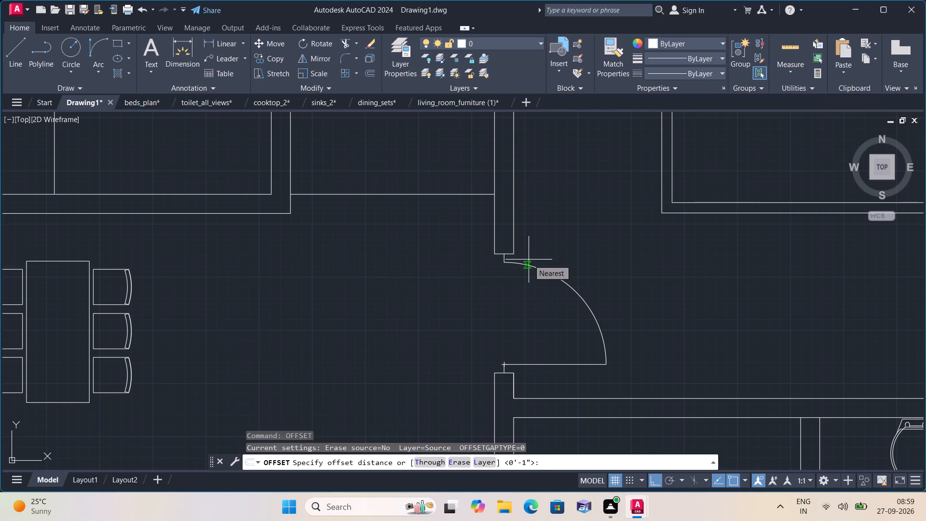
{"action": "key", "text": "1"}
{"action": "key", "text": "shift+quotedbl"}
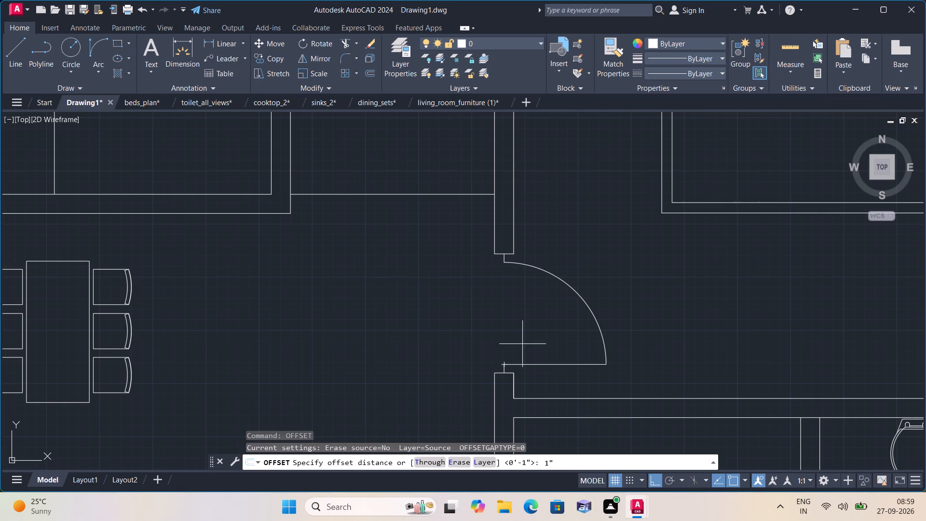
{"action": "key", "text": "space"}
{"action": "left_click", "coordinate": [530, 365]}
{"action": "left_click", "coordinate": [520, 335]}
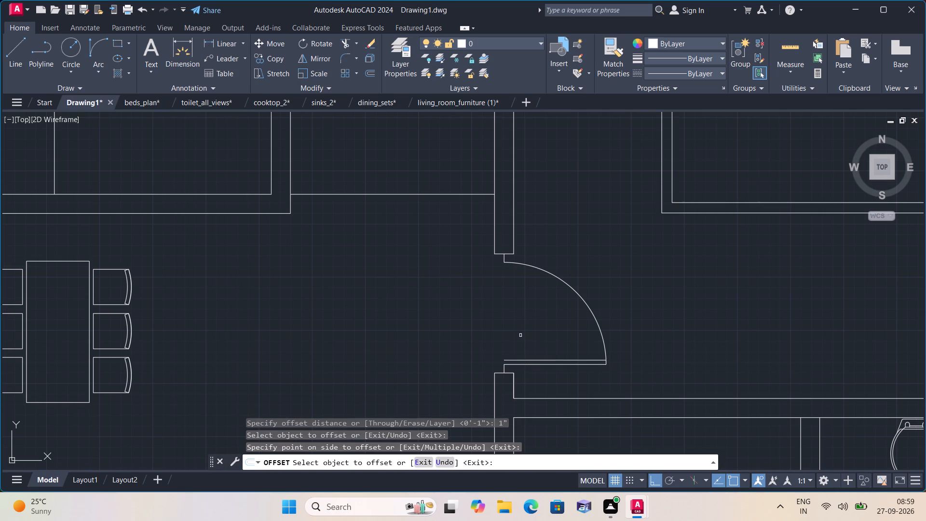
{"action": "key", "text": "space"}
Close the west end of the bedroom door leaf with a short line between its two parallel lines.
{"action": "type", "text": "l"}
{"action": "key", "text": "space"}
{"action": "scroll", "coordinate": [495, 351], "scroll_direction": "up", "scroll_amount": 2}
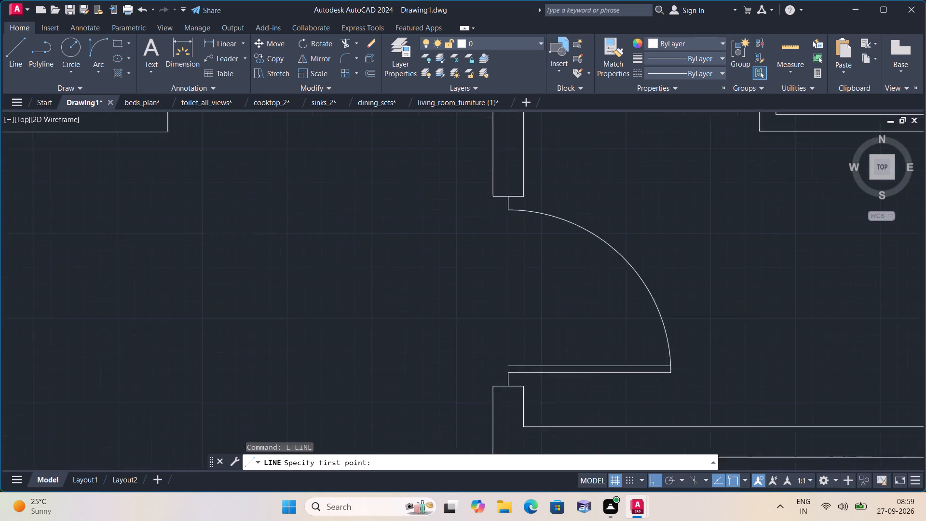
{"action": "left_click", "coordinate": [514, 385]}
{"action": "left_click", "coordinate": [513, 372]}
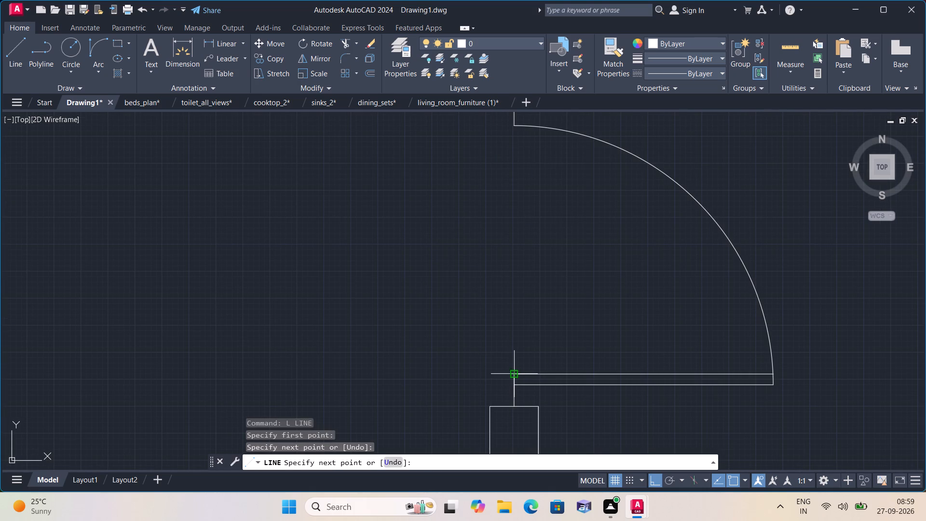
{"action": "key", "text": "space"}
For the southern bedroom's door, draw a line 6" south from its northwest inner corner, then west across the partition as the northern jamb.
{"action": "scroll", "coordinate": [468, 351], "scroll_direction": "down", "scroll_amount": 3}
{"action": "middle_click_drag", "start_coordinate": [383, 374], "coordinate": [362, 260]}
{"action": "scroll", "coordinate": [366, 246], "scroll_direction": "down", "scroll_amount": 1}
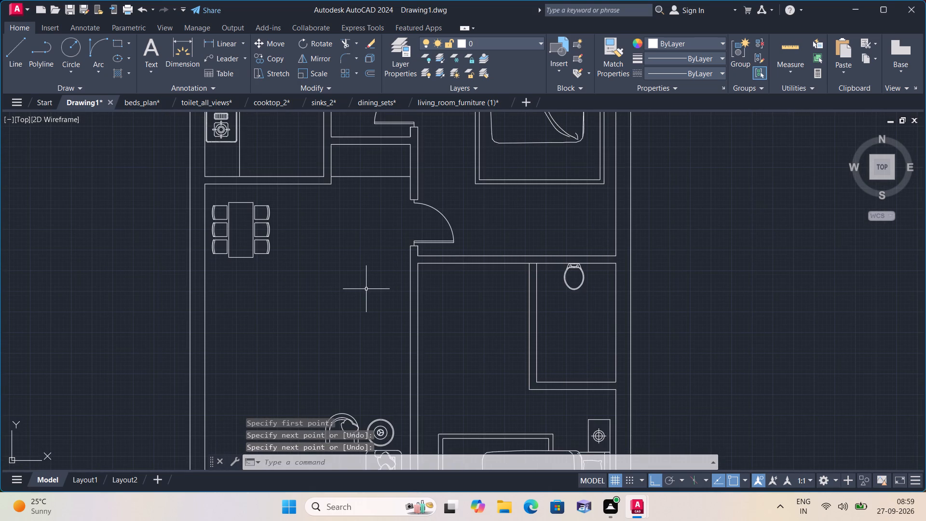
{"action": "type", "text": "l"}
{"action": "key", "text": "space"}
{"action": "scroll", "coordinate": [448, 289], "scroll_direction": "up", "scroll_amount": 2}
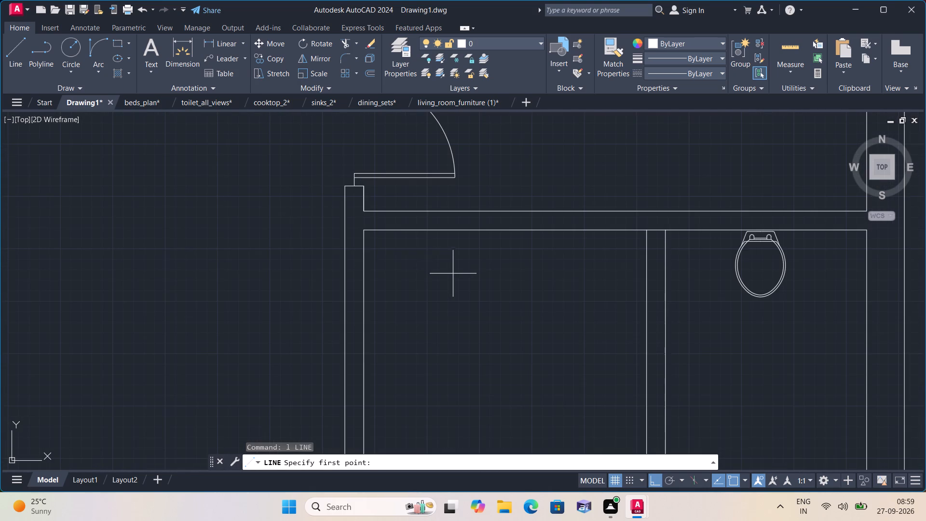
{"action": "left_click_drag", "start_coordinate": [363, 231], "coordinate": [365, 247]}
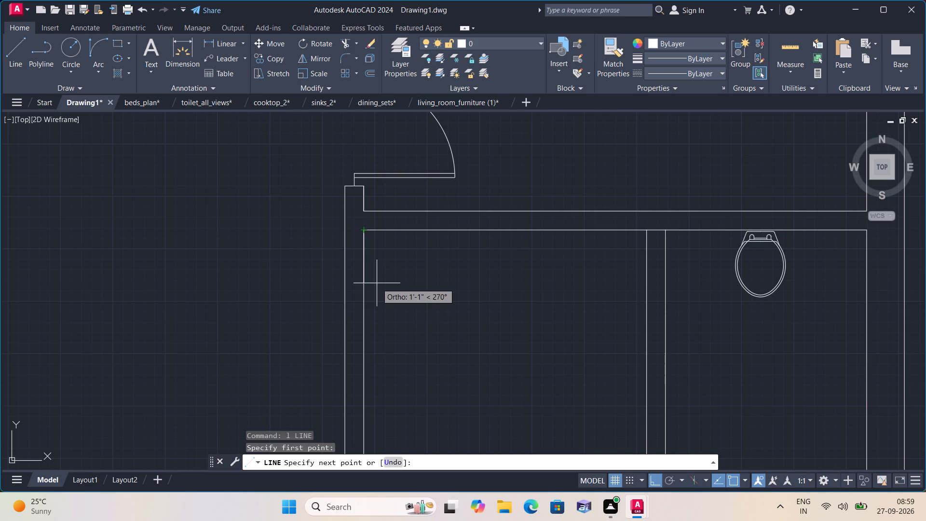
{"action": "key", "text": "6"}
{"action": "key", "text": "shift+quotedbl"}
{"action": "key", "text": "space"}
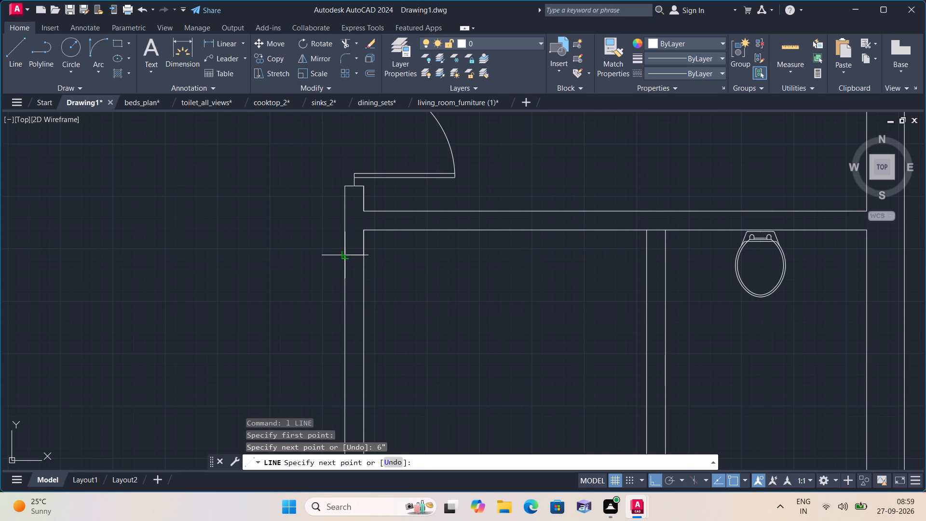
{"action": "left_click", "coordinate": [345, 252]}
{"action": "key", "text": "space"}
From the jamb line's midpoint, draw consecutive 2", 2' and 2" segments south, then a line east to the partition's east face.
{"action": "key", "text": "space"}
{"action": "left_click", "coordinate": [355, 256]}
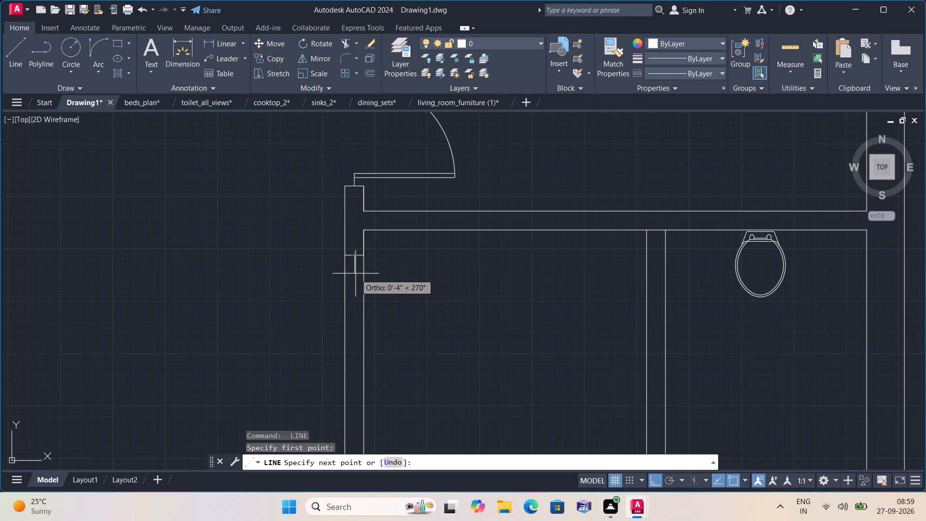
{"action": "key", "text": "2"}
{"action": "key", "text": "shift+quotedbl"}
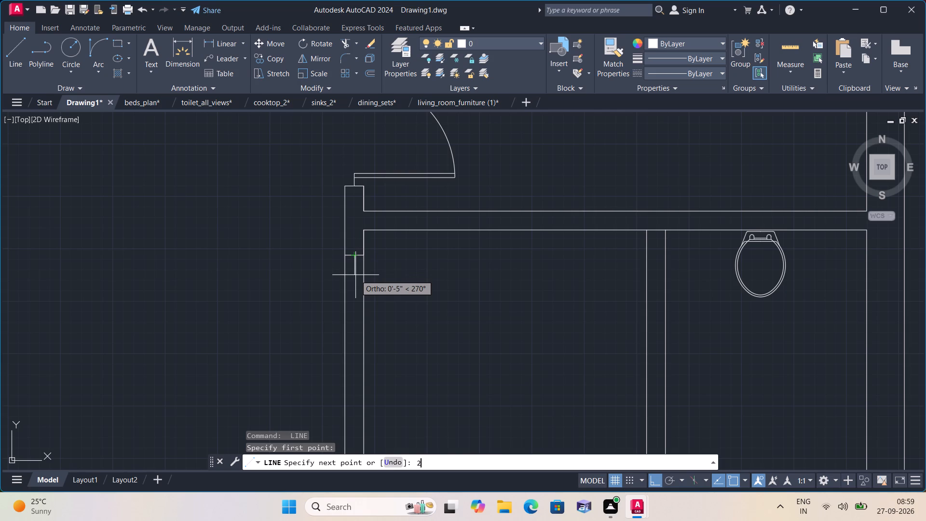
{"action": "key", "text": "space"}
{"action": "middle_click_drag", "start_coordinate": [358, 327], "coordinate": [347, 278]}
{"action": "key", "text": "2"}
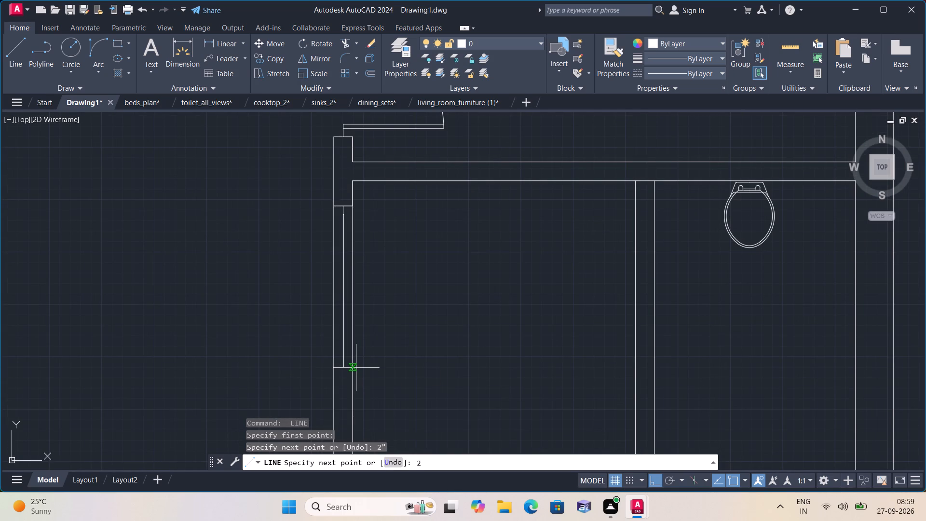
{"action": "key", "text": "apostrophe"}
{"action": "key", "text": "space"}
{"action": "middle_click_drag", "start_coordinate": [353, 367], "coordinate": [369, 290]}
{"action": "scroll", "coordinate": [351, 357], "scroll_direction": "down", "scroll_amount": 1}
{"action": "key", "text": "2"}
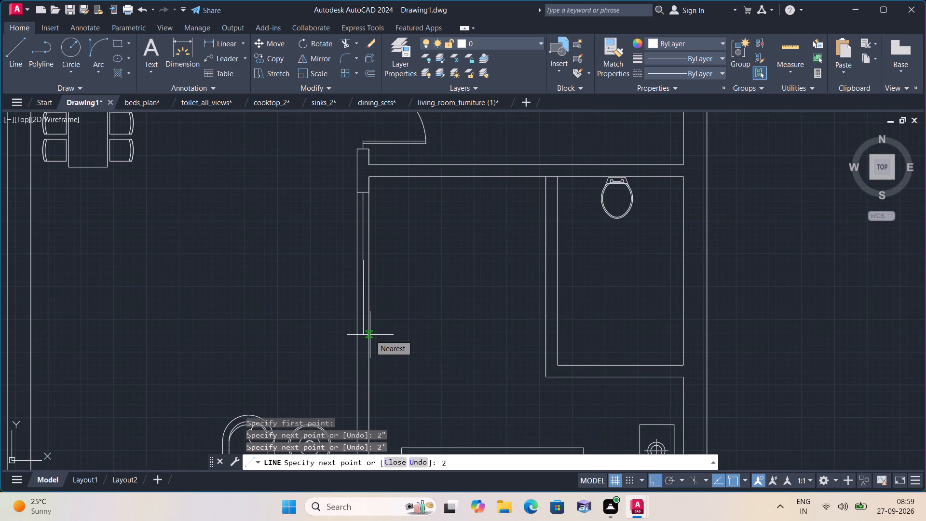
{"action": "key", "text": "shift+quotedbl"}
{"action": "key", "text": "space"}
{"action": "scroll", "coordinate": [367, 273], "scroll_direction": "up", "scroll_amount": 2}
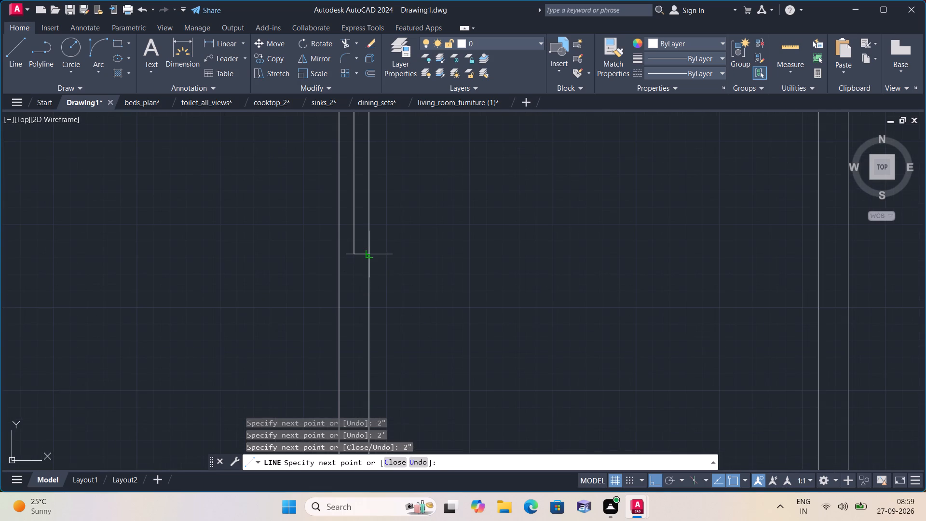
{"action": "left_click", "coordinate": [370, 255]}
{"action": "key", "text": "space"}
Complete the southern jamb with a line from the lower stub's end west to the partition's west face.
{"action": "key", "text": "space"}
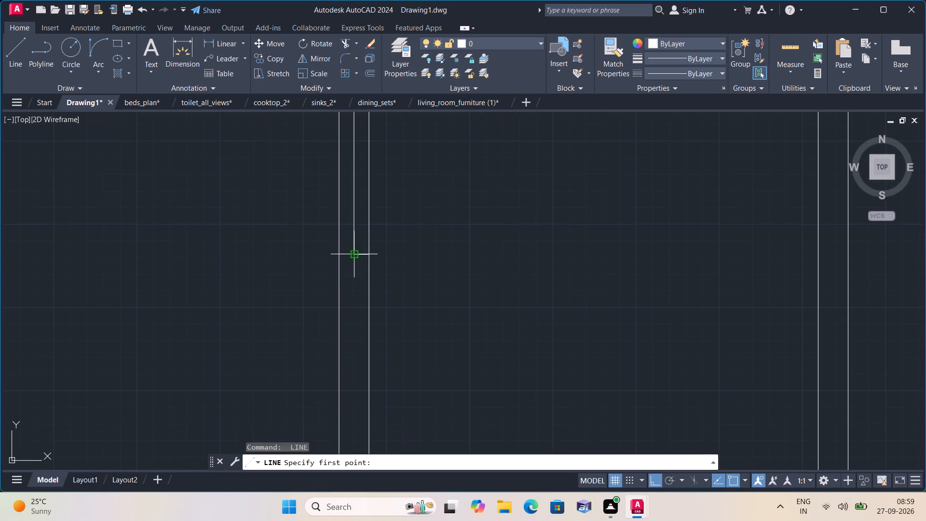
{"action": "left_click", "coordinate": [354, 255]}
{"action": "left_click", "coordinate": [336, 253]}
{"action": "key", "text": "space"}
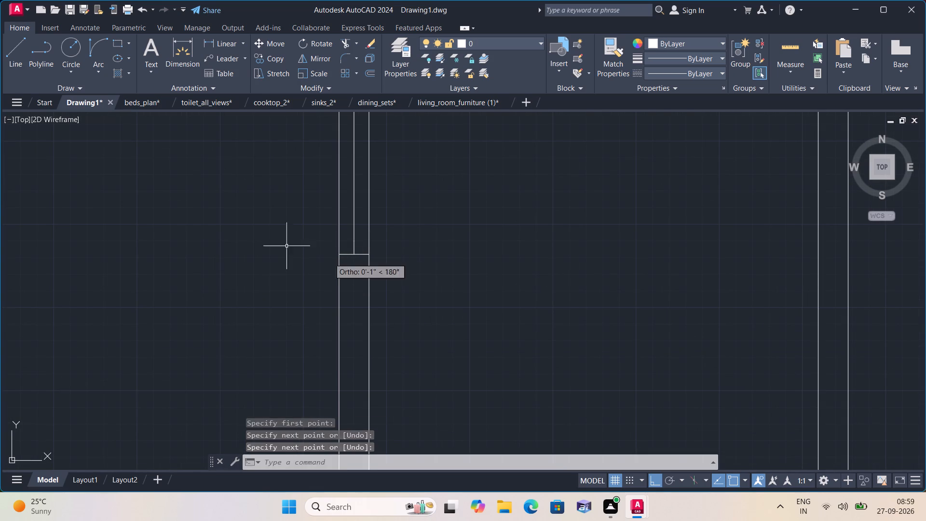
Erase the 2' middle line between the two stubs and the 6" construction line along the partition's east face.
{"action": "middle_click_drag", "start_coordinate": [280, 242], "coordinate": [330, 338]}
{"action": "left_click", "coordinate": [404, 264]}
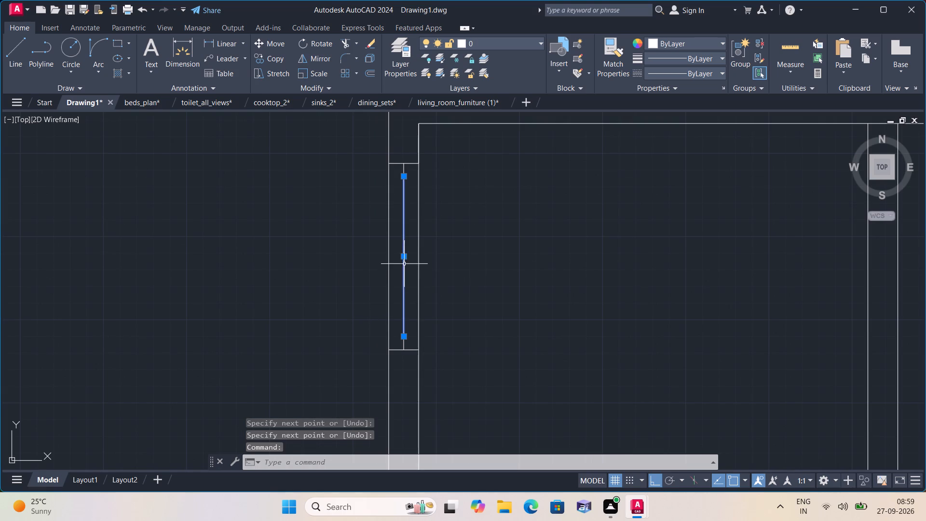
{"action": "left_click", "coordinate": [420, 141]}
{"action": "key", "text": "Delete"}
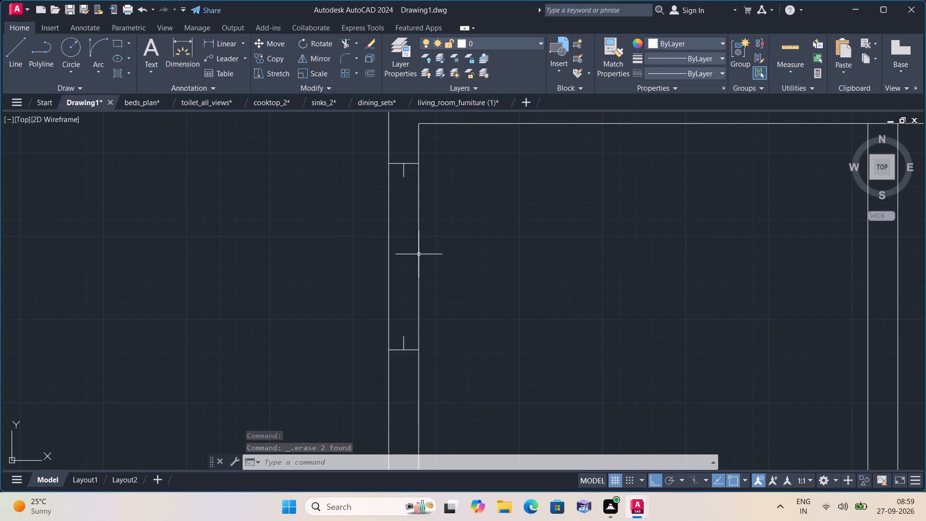
Draw the southern bedroom's door leaf as a 2' line going east from the free end of the northern stub.
{"action": "type", "text": "l"}
{"action": "key", "text": "space"}
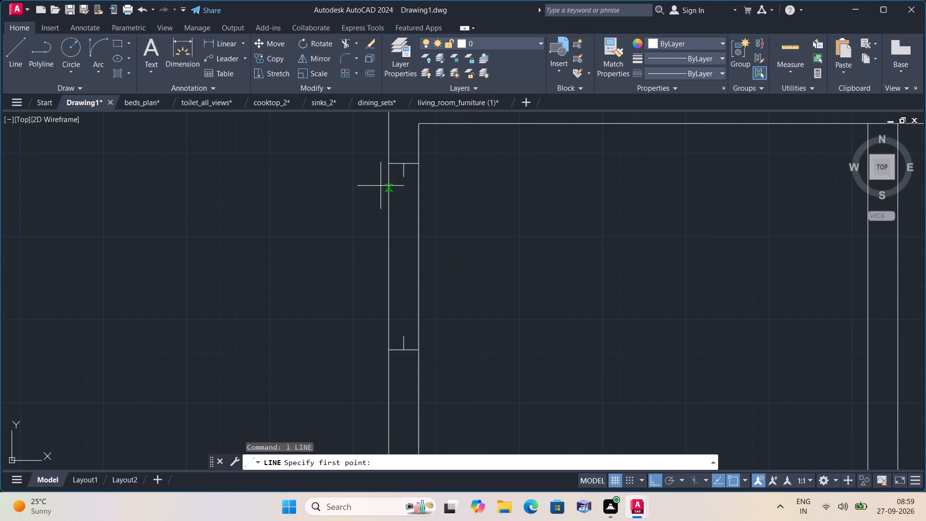
{"action": "scroll", "coordinate": [399, 176], "scroll_direction": "up", "scroll_amount": 1}
{"action": "left_click", "coordinate": [402, 175]}
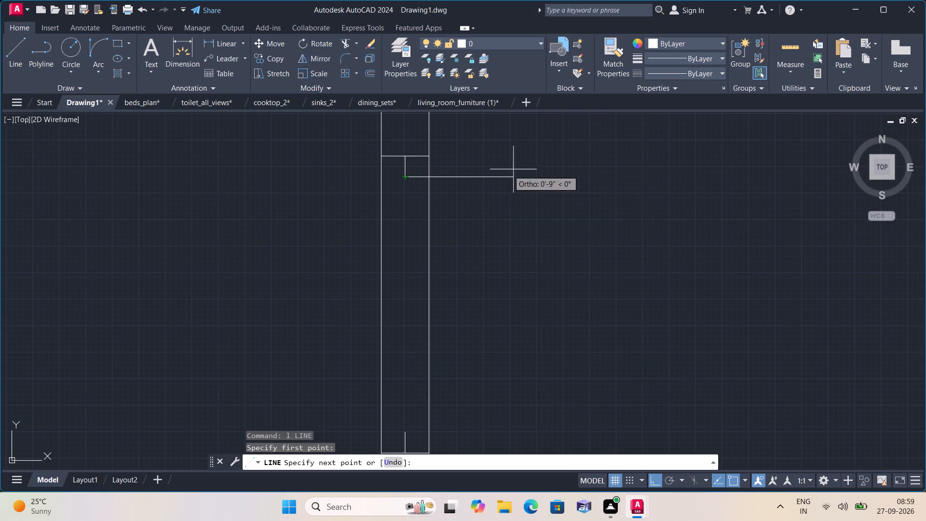
{"action": "type", "text": "2'"}
{"action": "key", "text": "space"}
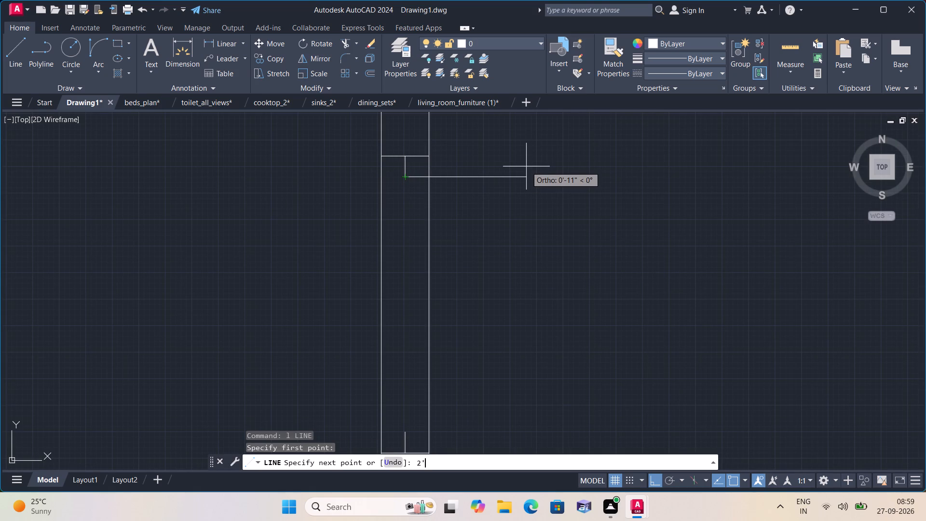
{"action": "key", "text": "Escape"}
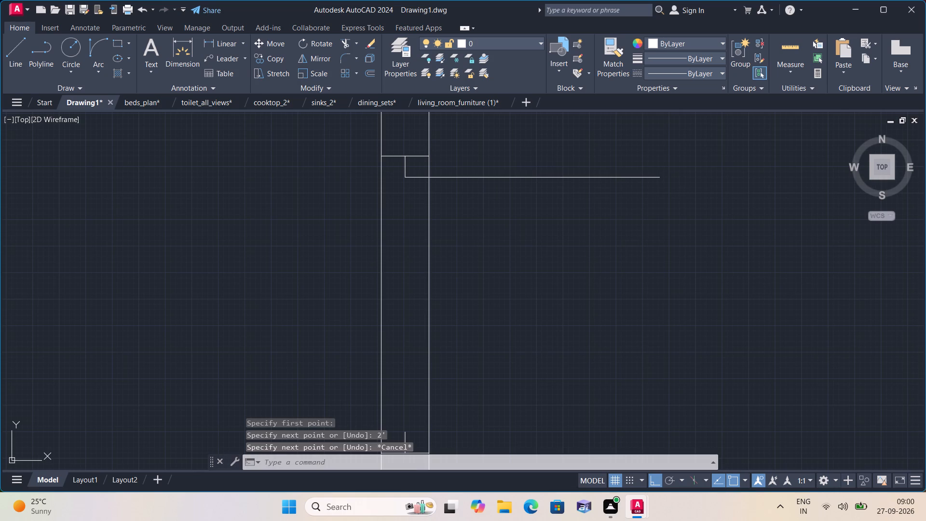
Draw the door swing with a Start, End, Direction arc from the leaf's east end to the southern stub's free end.
{"action": "left_click", "coordinate": [102, 70]}
{"action": "left_click", "coordinate": [149, 220]}
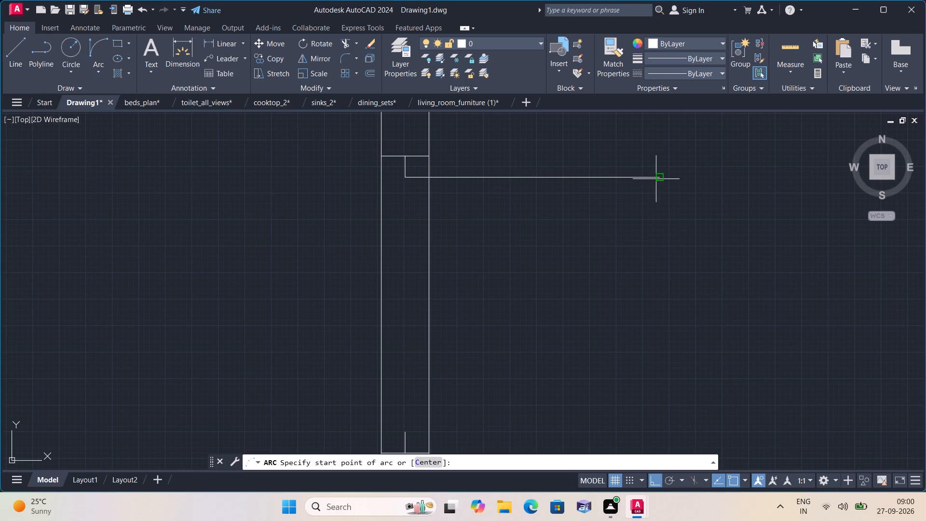
{"action": "left_click", "coordinate": [662, 178]}
{"action": "scroll", "coordinate": [545, 273], "scroll_direction": "down", "scroll_amount": 1}
{"action": "middle_click_drag", "start_coordinate": [528, 254], "coordinate": [528, 233]}
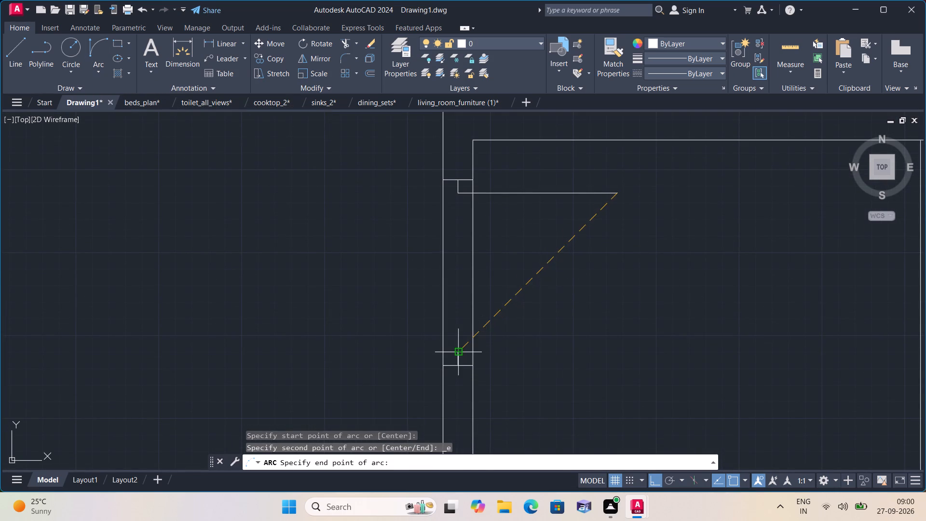
{"action": "left_click", "coordinate": [460, 349]}
{"action": "left_click", "coordinate": [615, 354]}
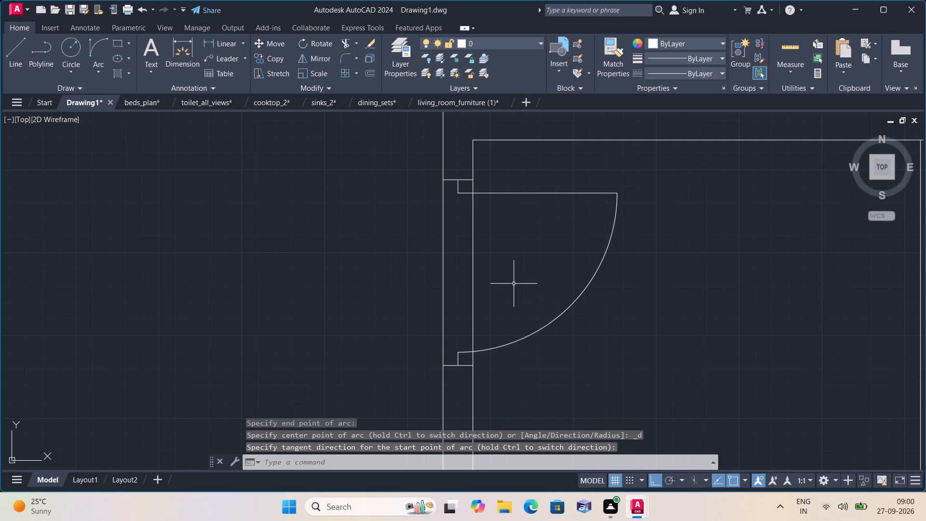
Trim both partition faces across the southern bedroom's door opening and the leftover east-face pieces beside the two stubs.
{"action": "type", "text": "tr"}
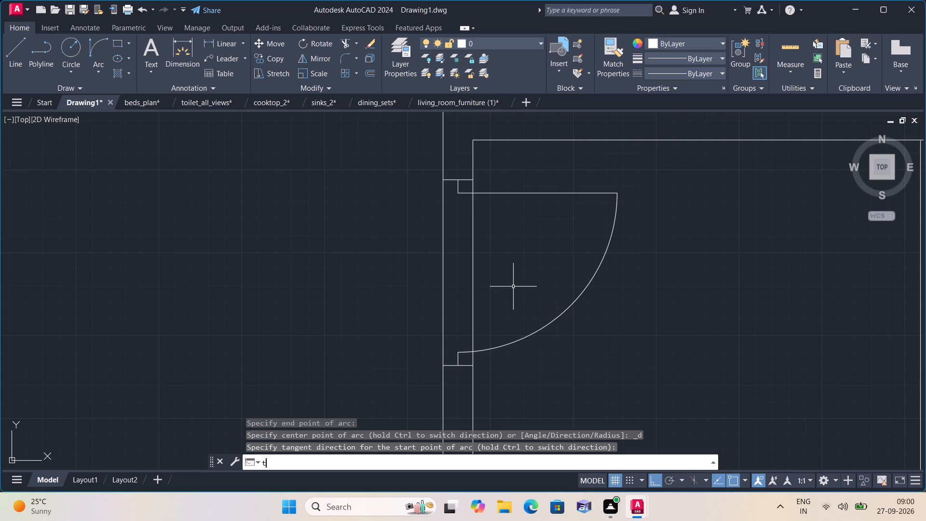
{"action": "type", "text": "im"}
{"action": "key", "text": "space"}
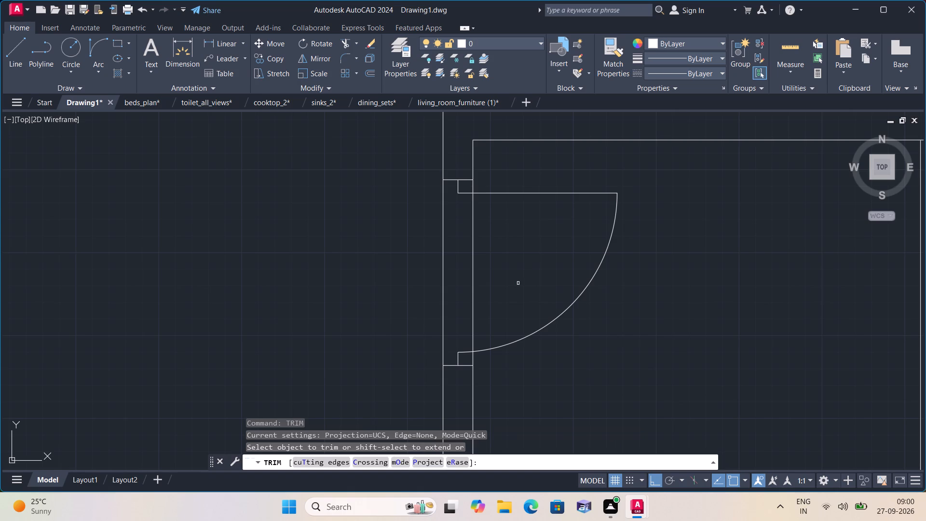
{"action": "left_click", "coordinate": [518, 283]}
{"action": "left_click_drag", "start_coordinate": [389, 288], "coordinate": [393, 285]}
{"action": "left_click", "coordinate": [475, 186]}
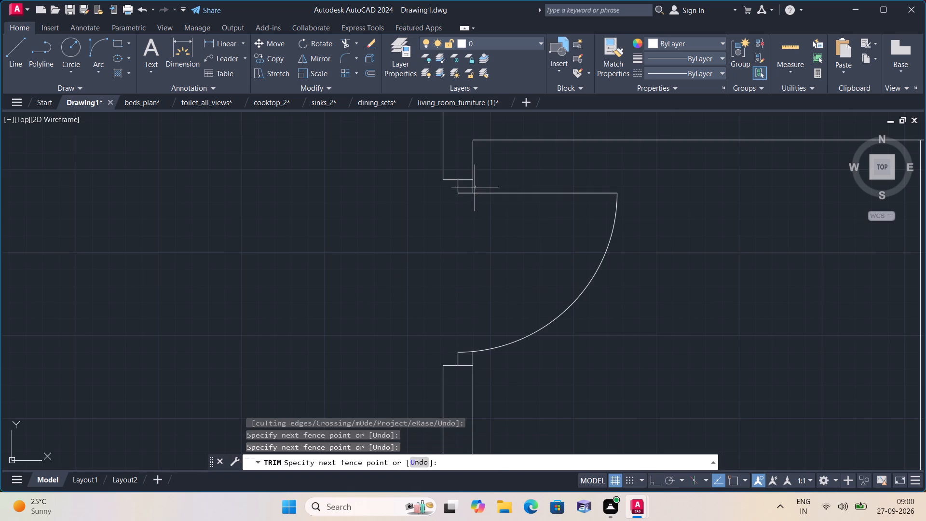
{"action": "left_click", "coordinate": [472, 187]}
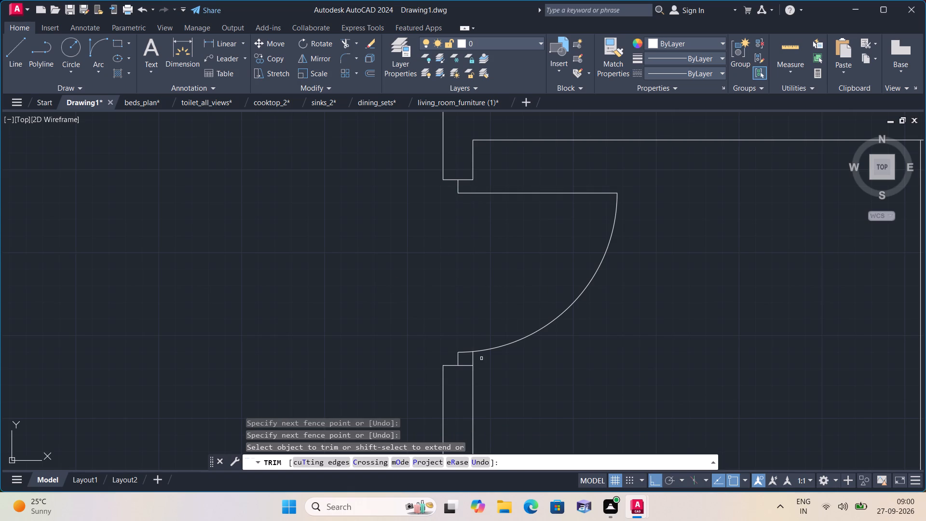
{"action": "left_click", "coordinate": [471, 356]}
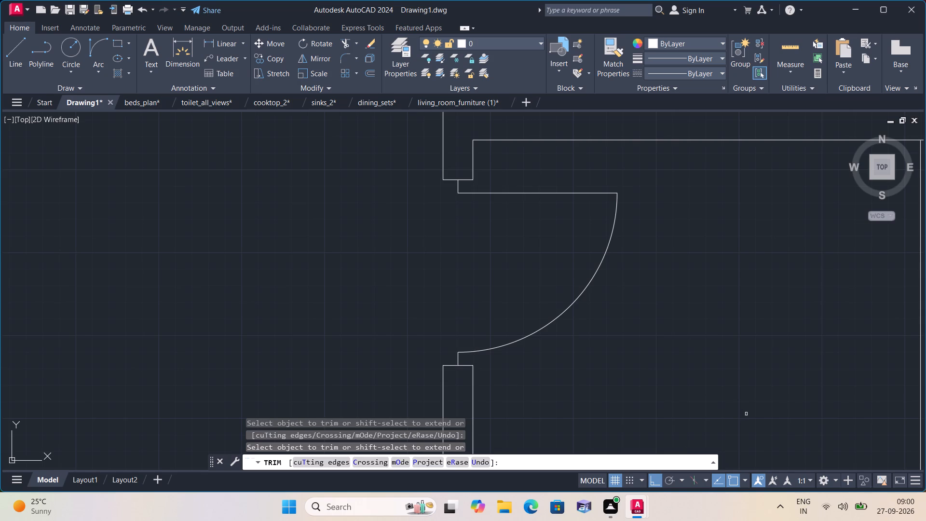
{"action": "key", "text": "space"}
Offset the southern bedroom's door leaf line 1" to the south.
{"action": "type", "text": "off"}
{"action": "key", "text": "space"}
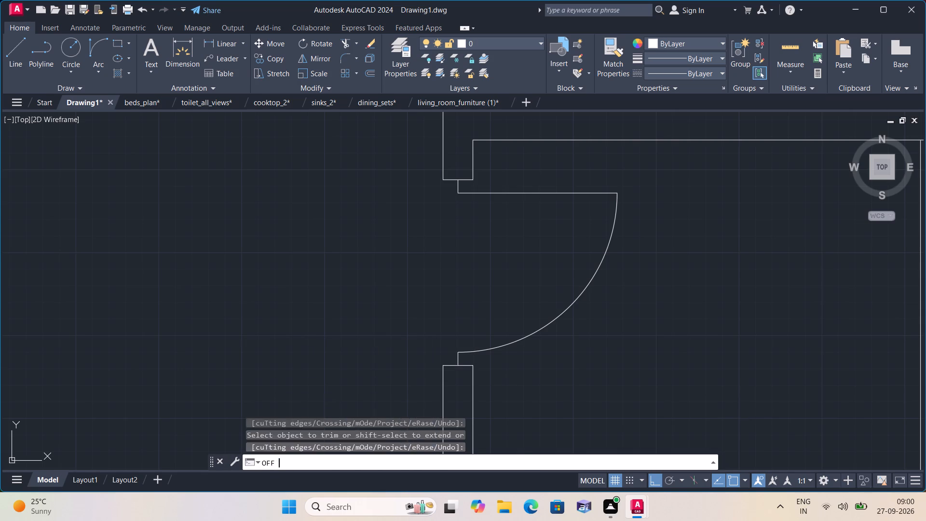
{"action": "type", "text": "1"}
{"action": "type", "text": "\""}
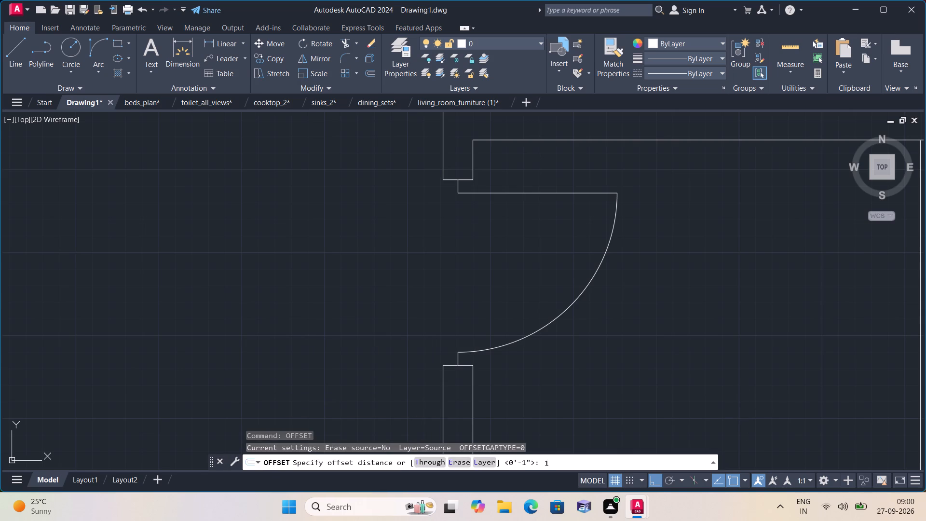
{"action": "key", "text": "space"}
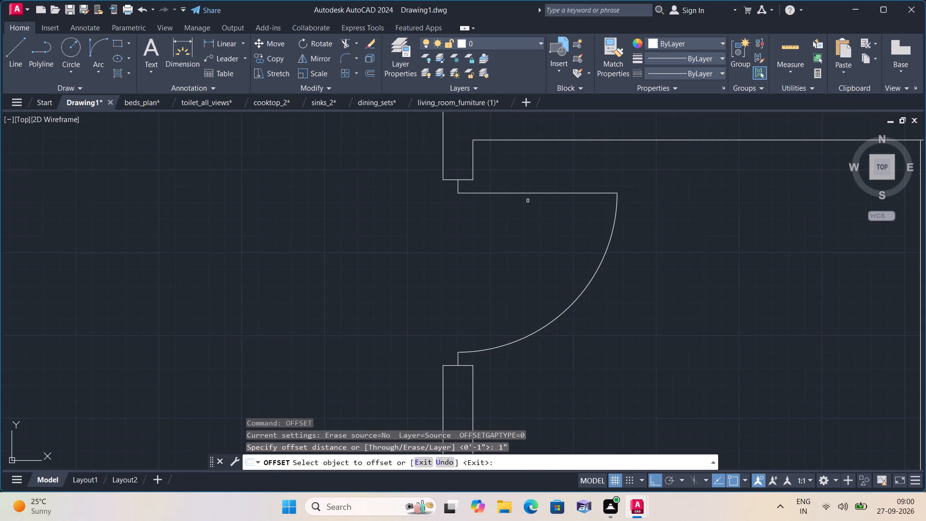
{"action": "left_click", "coordinate": [530, 192]}
{"action": "left_click", "coordinate": [515, 236]}
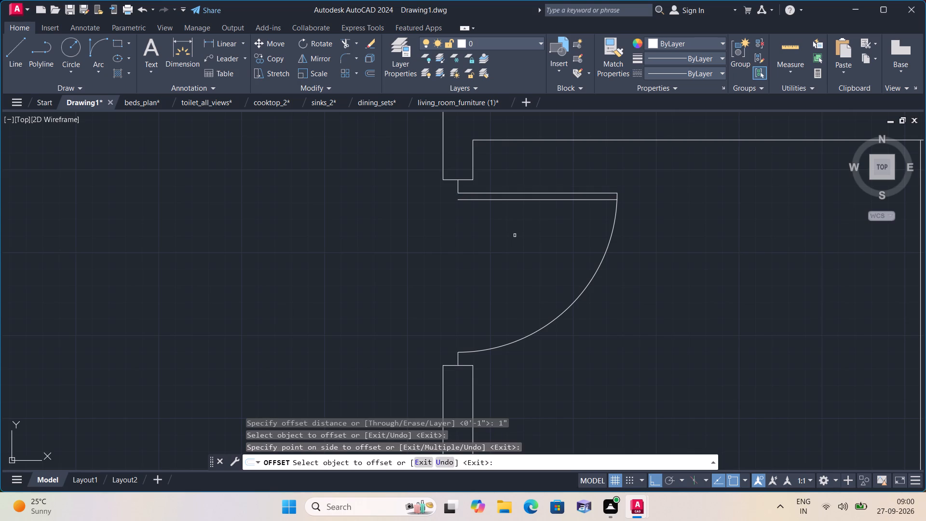
{"action": "key", "text": "space"}
Close the west end of the door leaf with a short line between its two long edges.
{"action": "type", "text": "l"}
{"action": "key", "text": "space"}
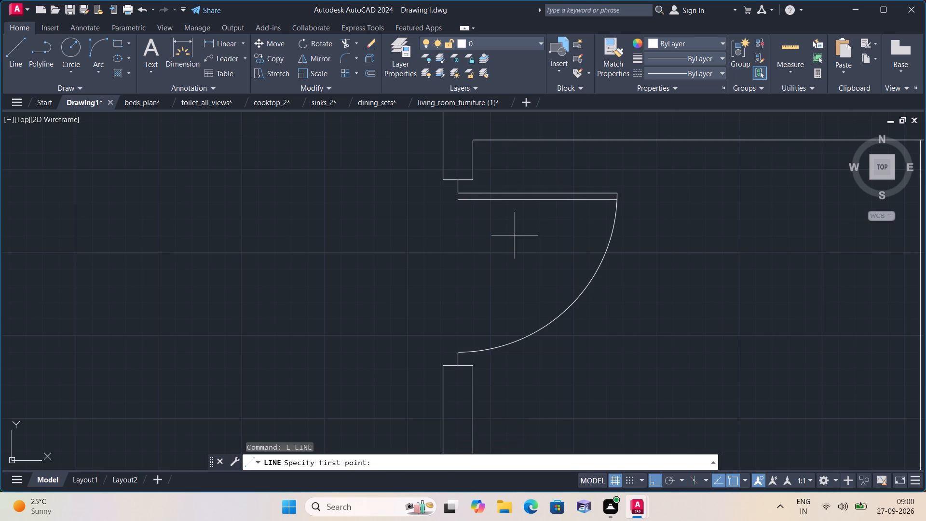
{"action": "scroll", "coordinate": [450, 193], "scroll_direction": "up", "scroll_amount": 1}
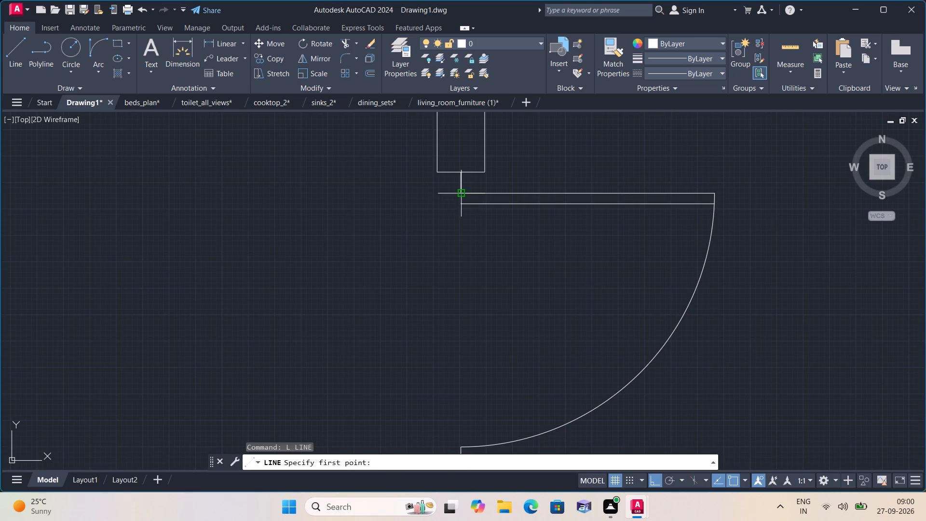
{"action": "left_click", "coordinate": [460, 193]}
{"action": "left_click", "coordinate": [461, 202]}
{"action": "key", "text": "space"}
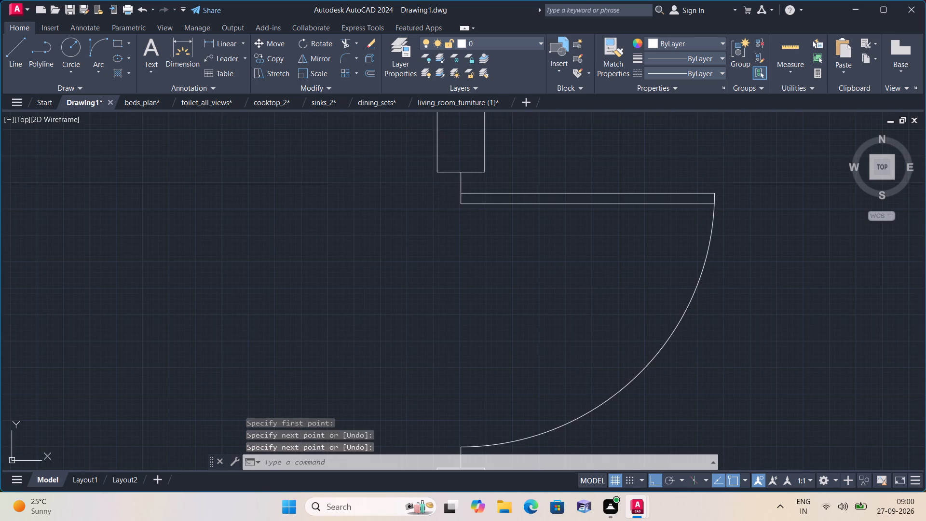
In the southern outer wall, draw a 6" line east from the partition's corner and a jamb line south across the wall's thickness.
{"action": "scroll", "coordinate": [487, 166], "scroll_direction": "down", "scroll_amount": 2}
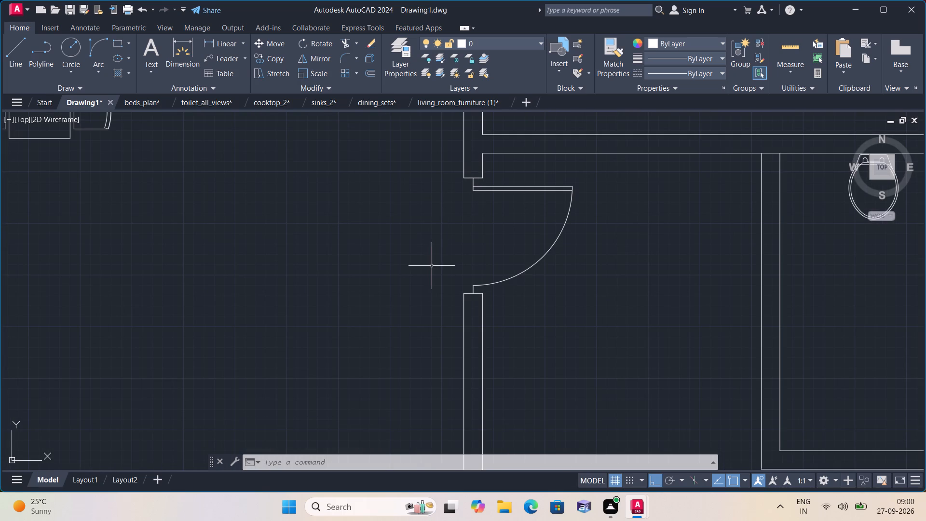
{"action": "middle_click_drag", "start_coordinate": [426, 320], "coordinate": [366, 185]}
{"action": "scroll", "coordinate": [368, 208], "scroll_direction": "down", "scroll_amount": 2}
{"action": "scroll", "coordinate": [322, 322], "scroll_direction": "up", "scroll_amount": 1}
{"action": "middle_click_drag", "start_coordinate": [317, 315], "coordinate": [376, 114]}
{"action": "middle_click_drag", "start_coordinate": [289, 334], "coordinate": [289, 307]}
{"action": "scroll", "coordinate": [289, 333], "scroll_direction": "down", "scroll_amount": 1}
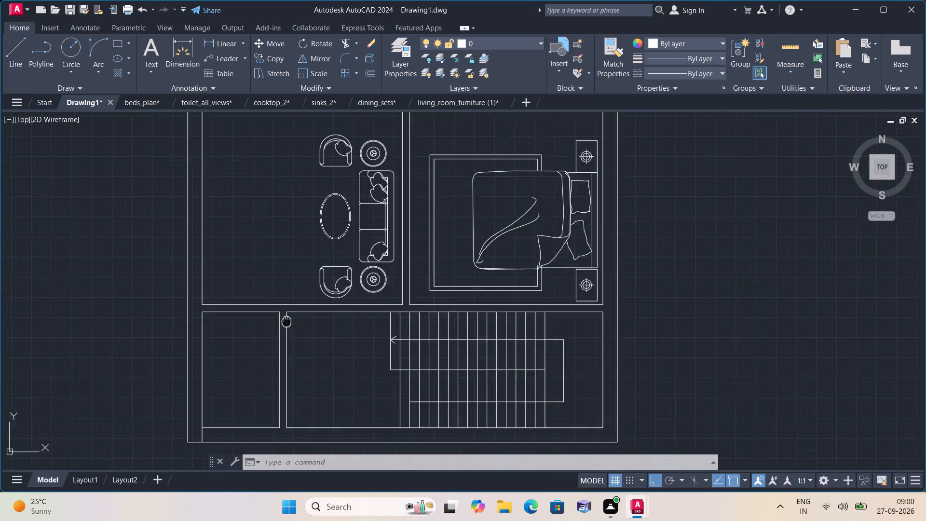
{"action": "middle_click_drag", "start_coordinate": [289, 307], "coordinate": [336, 168]}
{"action": "scroll", "coordinate": [357, 296], "scroll_direction": "up", "scroll_amount": 1}
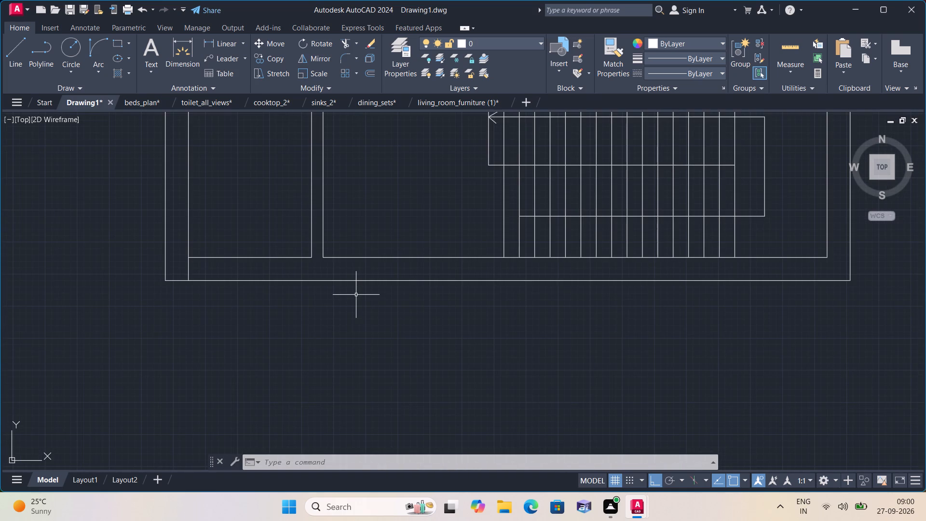
{"action": "scroll", "coordinate": [356, 295], "scroll_direction": "up", "scroll_amount": 1}
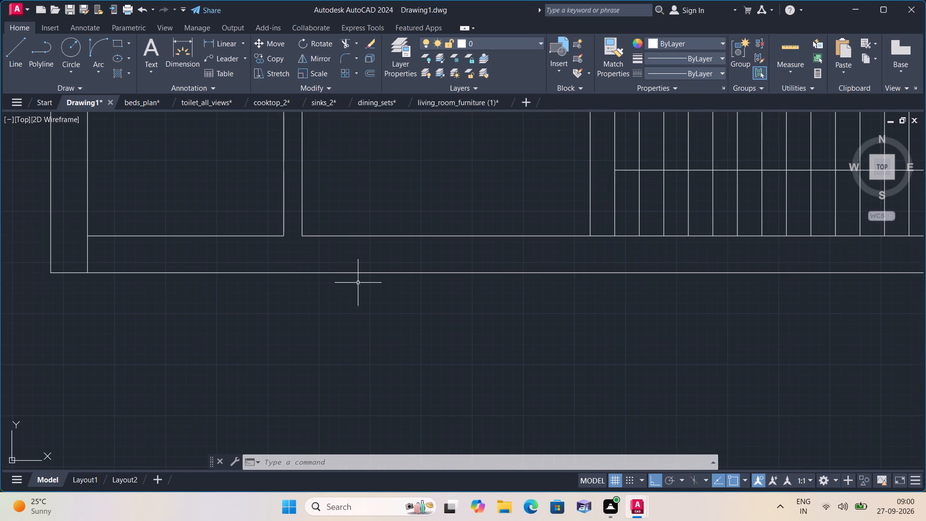
{"action": "type", "text": "l"}
{"action": "key", "text": "space"}
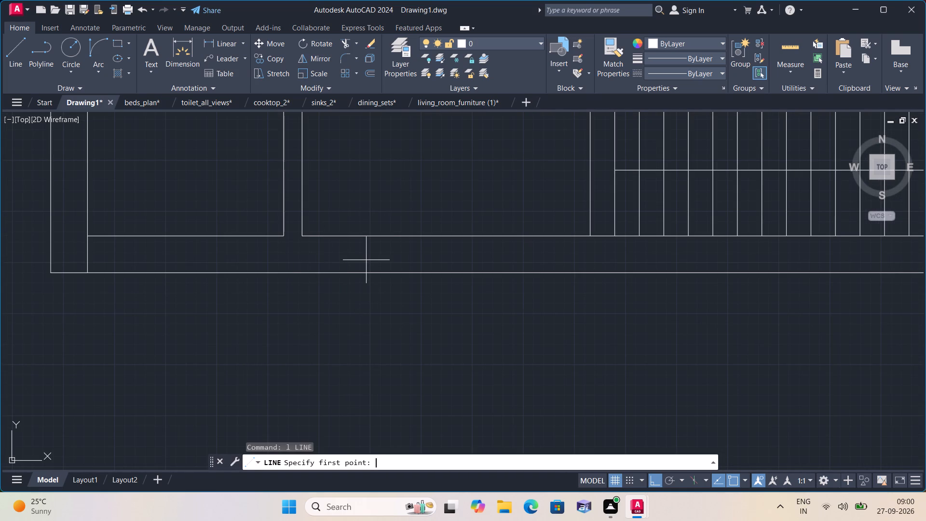
{"action": "left_click", "coordinate": [303, 238]}
{"action": "type", "text": "6\""}
{"action": "key", "text": "space"}
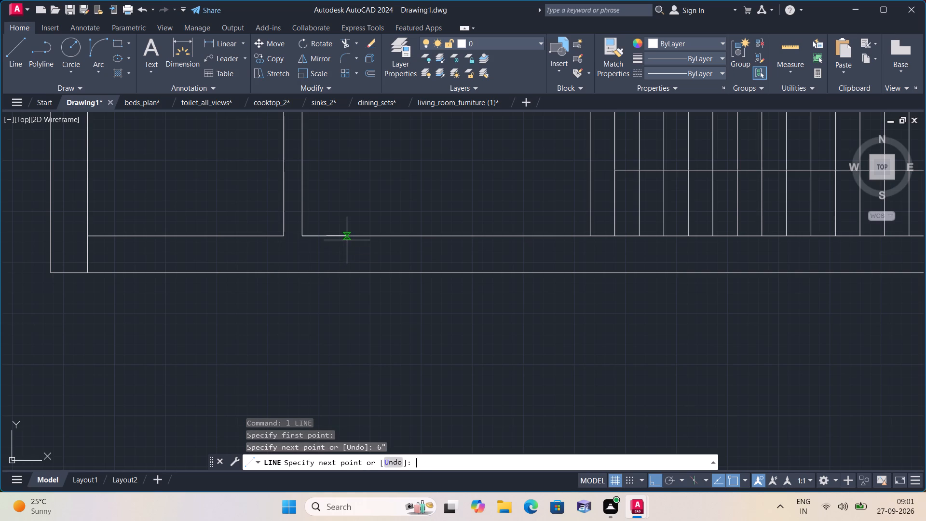
{"action": "left_click", "coordinate": [327, 275]}
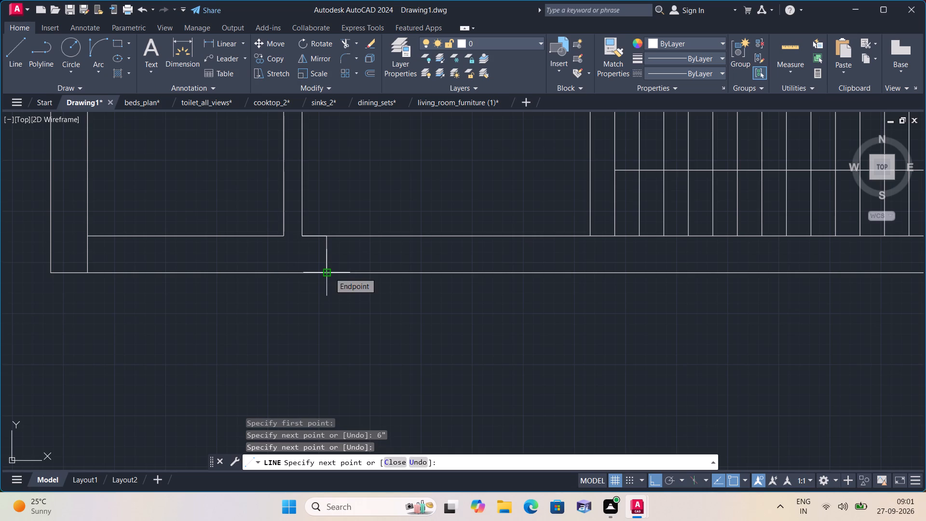
{"action": "key", "text": "space"}
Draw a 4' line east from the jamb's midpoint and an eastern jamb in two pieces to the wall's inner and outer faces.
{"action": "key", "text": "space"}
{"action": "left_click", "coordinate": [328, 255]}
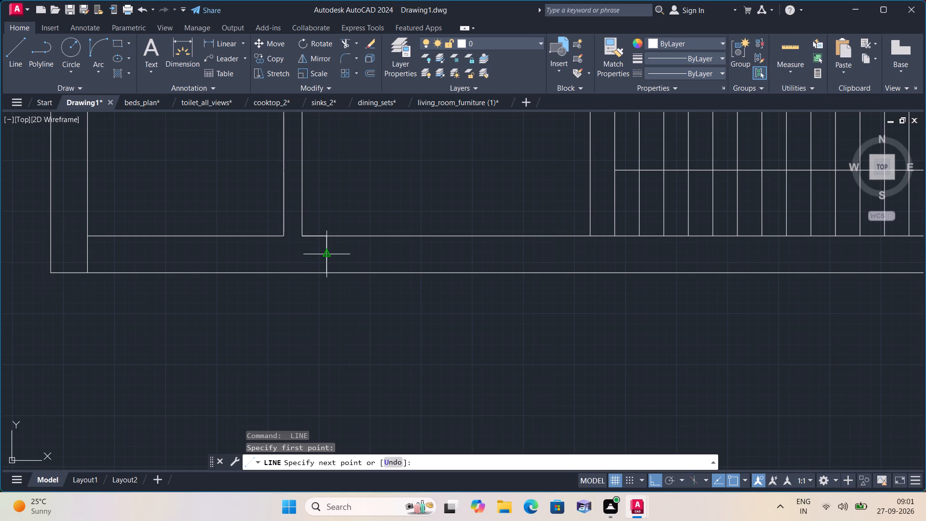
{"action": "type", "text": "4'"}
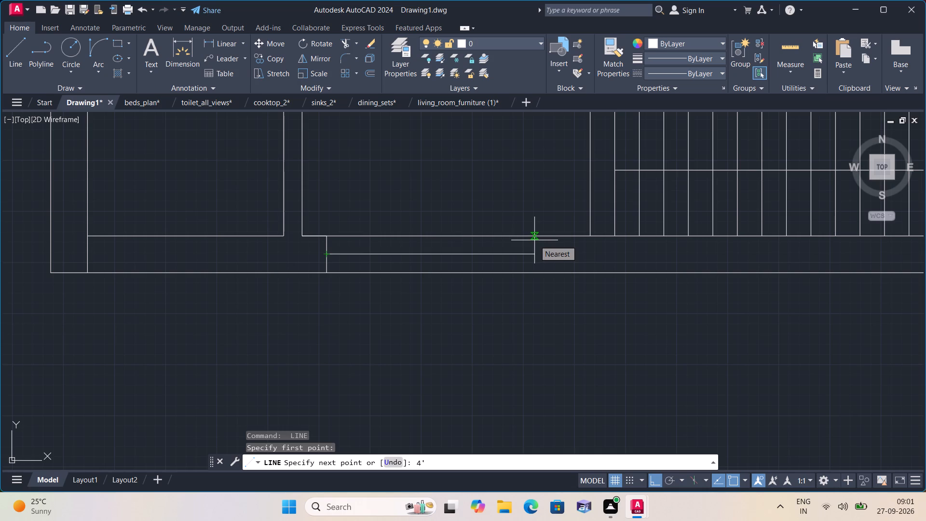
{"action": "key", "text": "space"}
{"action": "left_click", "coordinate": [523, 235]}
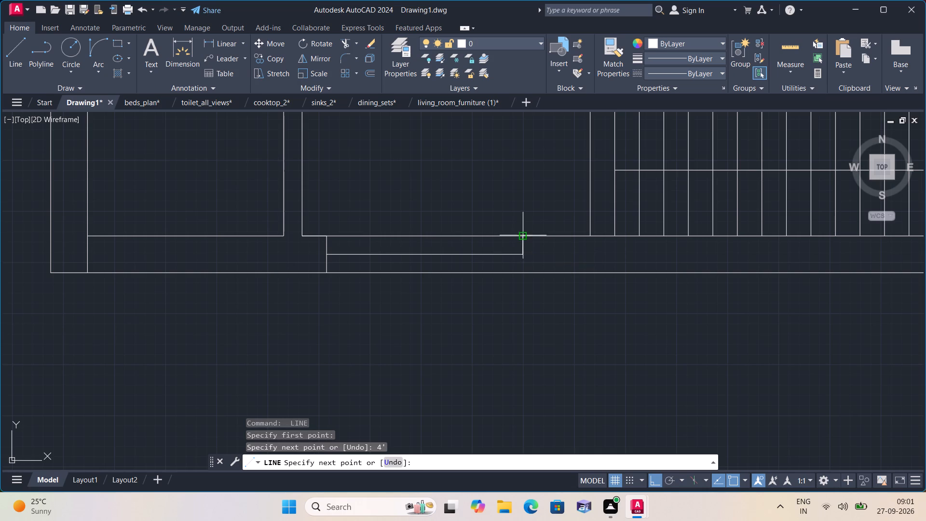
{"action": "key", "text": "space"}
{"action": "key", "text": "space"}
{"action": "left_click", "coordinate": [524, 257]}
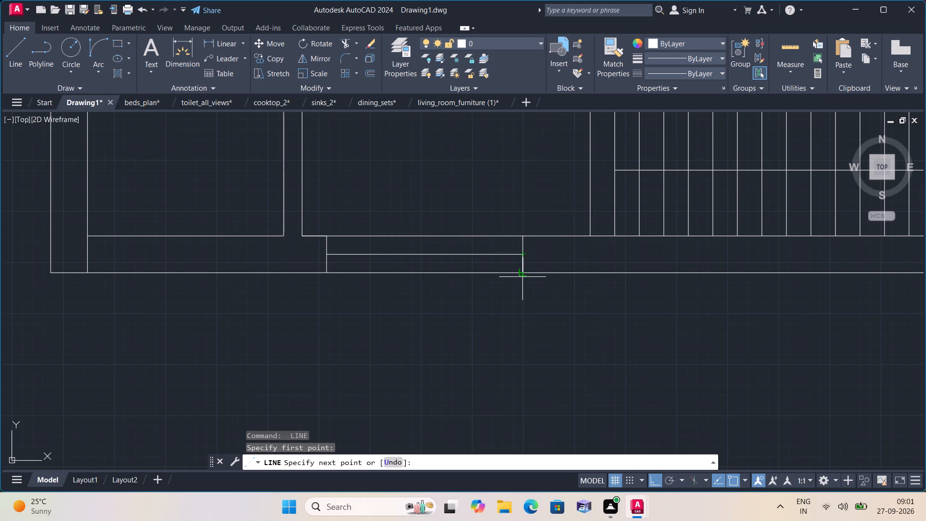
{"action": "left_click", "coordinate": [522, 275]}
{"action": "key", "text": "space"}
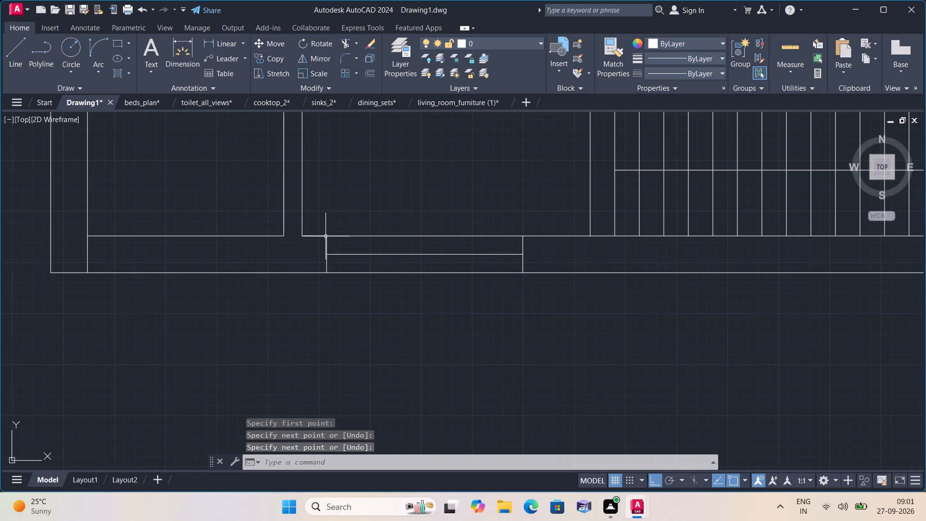
Erase the 6" construction line along the southern wall's inner face.
{"action": "left_click", "coordinate": [322, 237]}
{"action": "key", "text": "Delete"}
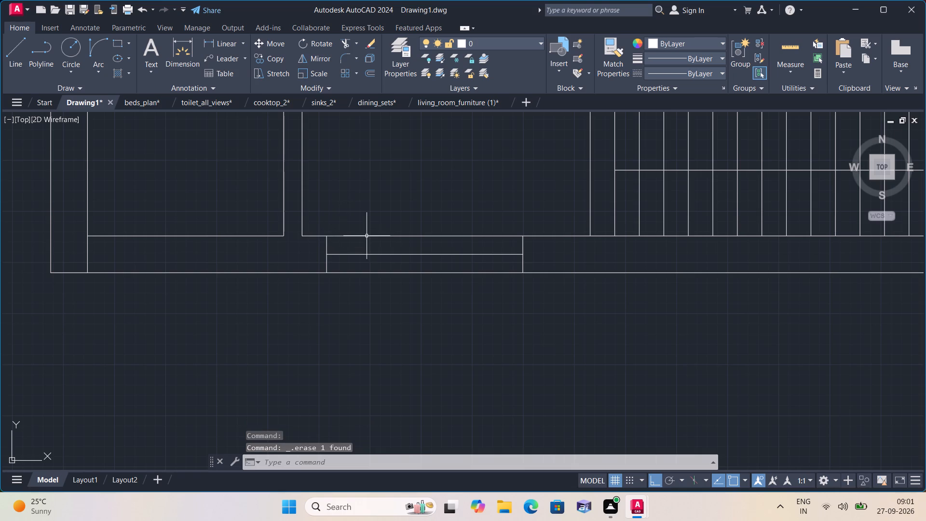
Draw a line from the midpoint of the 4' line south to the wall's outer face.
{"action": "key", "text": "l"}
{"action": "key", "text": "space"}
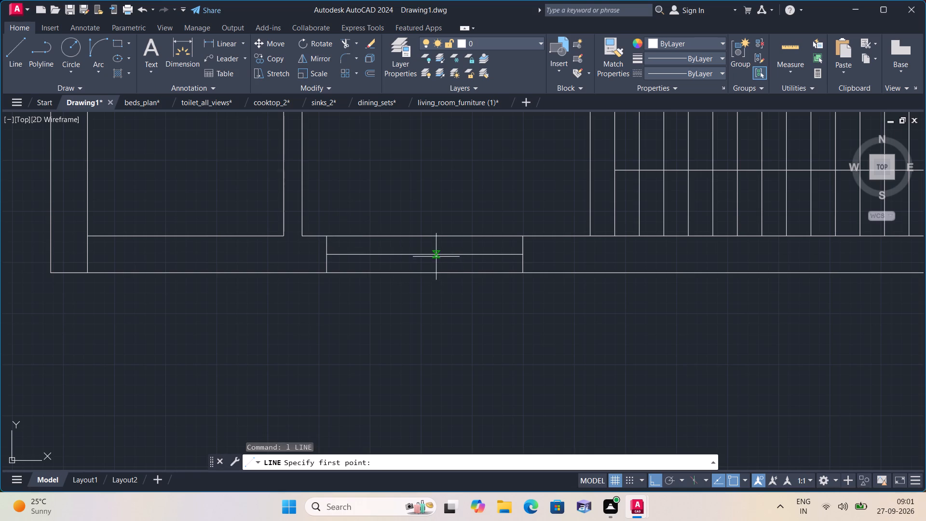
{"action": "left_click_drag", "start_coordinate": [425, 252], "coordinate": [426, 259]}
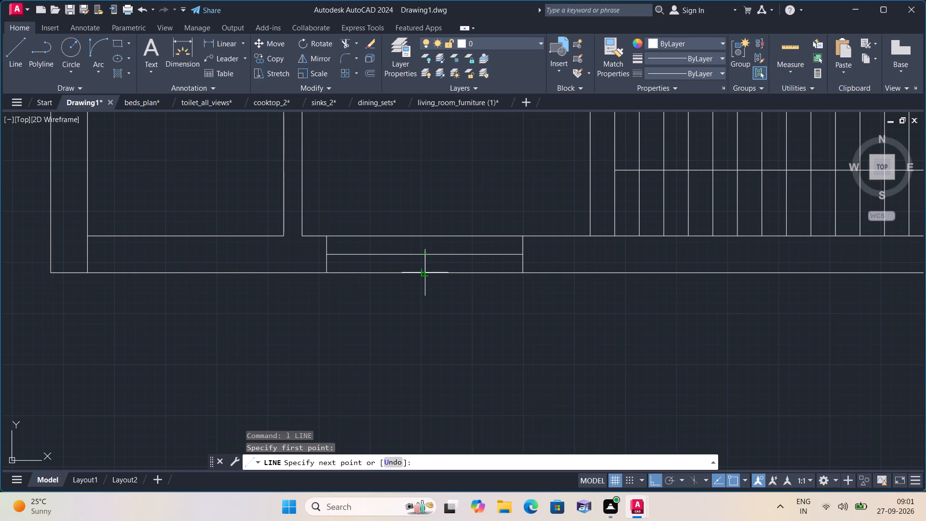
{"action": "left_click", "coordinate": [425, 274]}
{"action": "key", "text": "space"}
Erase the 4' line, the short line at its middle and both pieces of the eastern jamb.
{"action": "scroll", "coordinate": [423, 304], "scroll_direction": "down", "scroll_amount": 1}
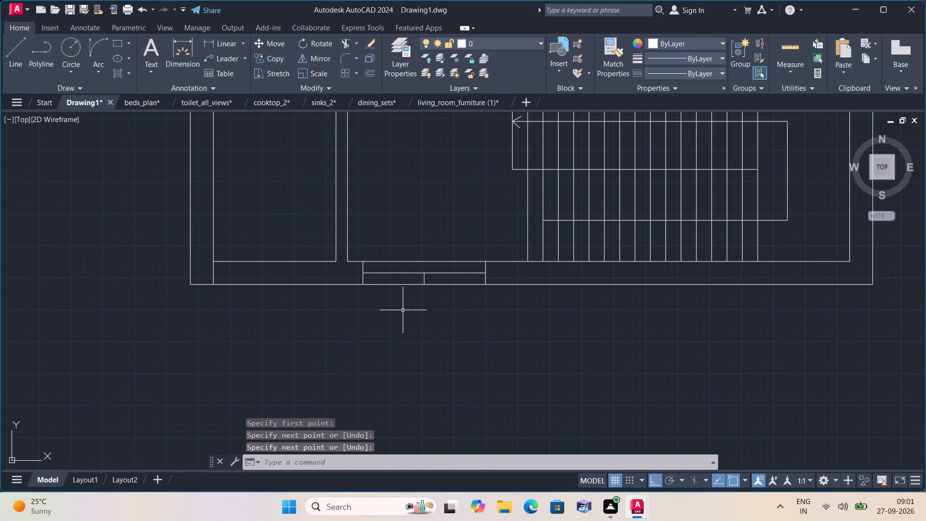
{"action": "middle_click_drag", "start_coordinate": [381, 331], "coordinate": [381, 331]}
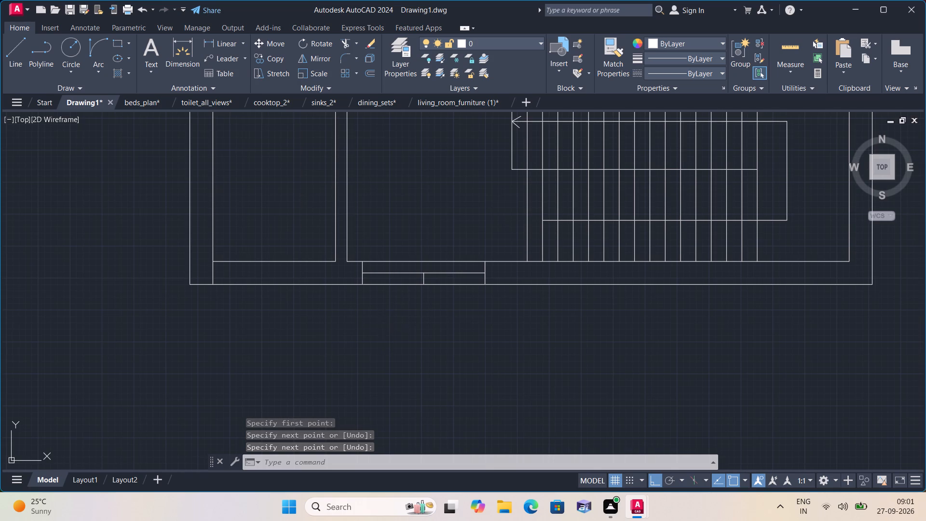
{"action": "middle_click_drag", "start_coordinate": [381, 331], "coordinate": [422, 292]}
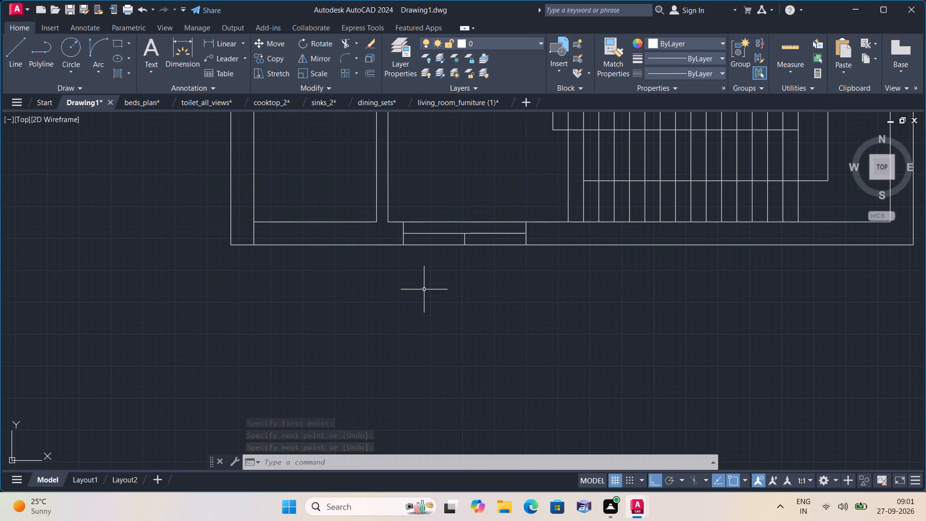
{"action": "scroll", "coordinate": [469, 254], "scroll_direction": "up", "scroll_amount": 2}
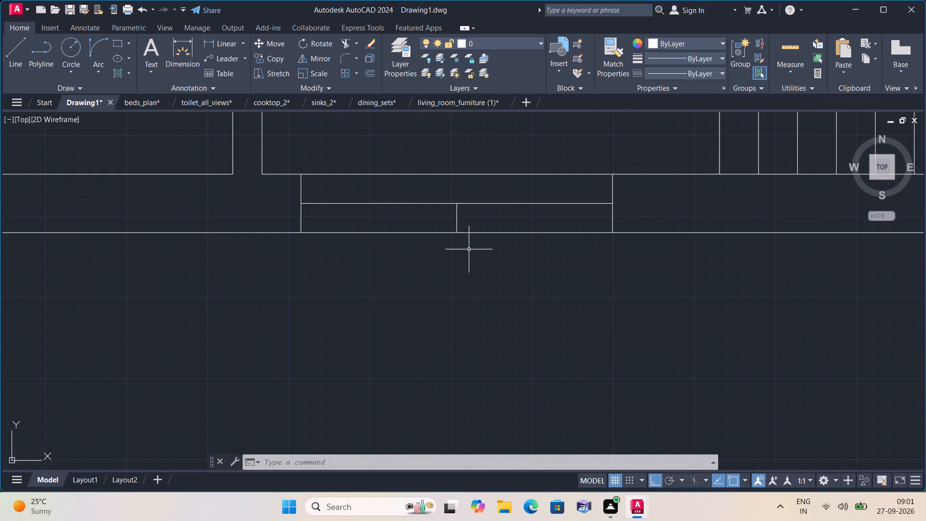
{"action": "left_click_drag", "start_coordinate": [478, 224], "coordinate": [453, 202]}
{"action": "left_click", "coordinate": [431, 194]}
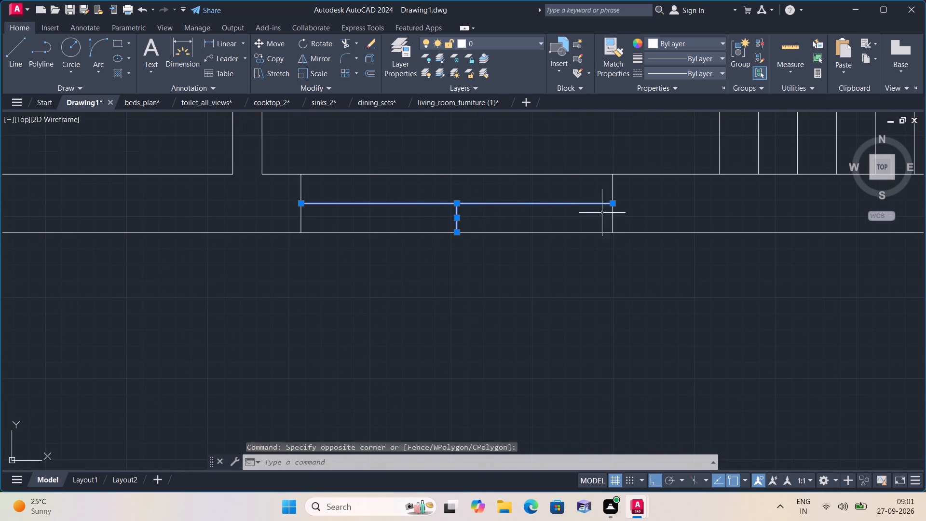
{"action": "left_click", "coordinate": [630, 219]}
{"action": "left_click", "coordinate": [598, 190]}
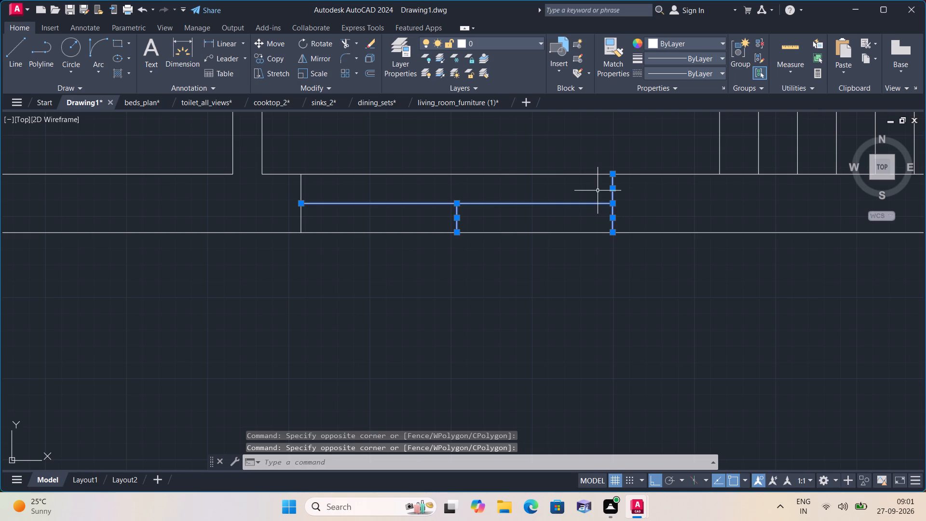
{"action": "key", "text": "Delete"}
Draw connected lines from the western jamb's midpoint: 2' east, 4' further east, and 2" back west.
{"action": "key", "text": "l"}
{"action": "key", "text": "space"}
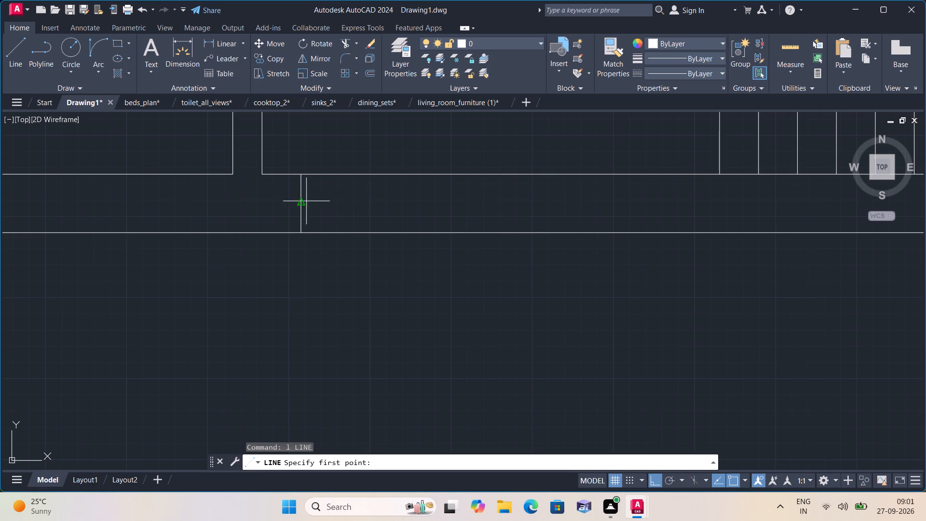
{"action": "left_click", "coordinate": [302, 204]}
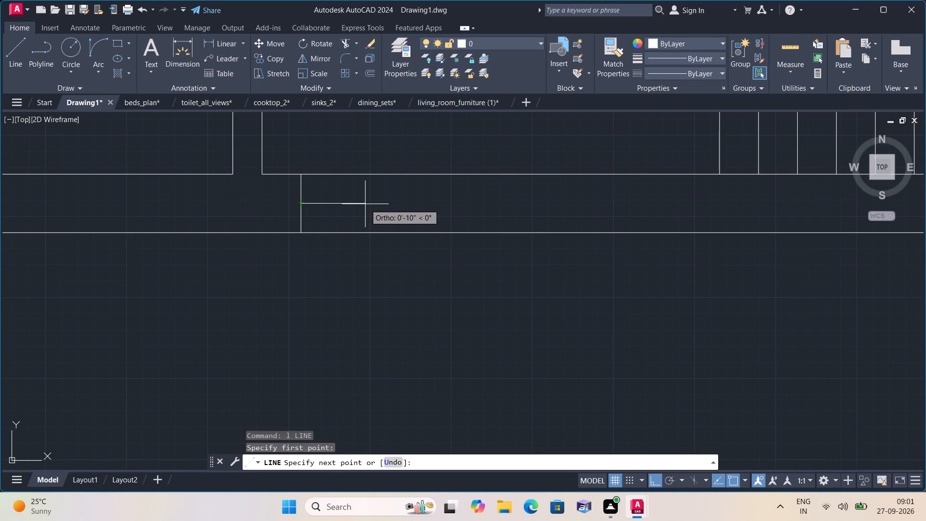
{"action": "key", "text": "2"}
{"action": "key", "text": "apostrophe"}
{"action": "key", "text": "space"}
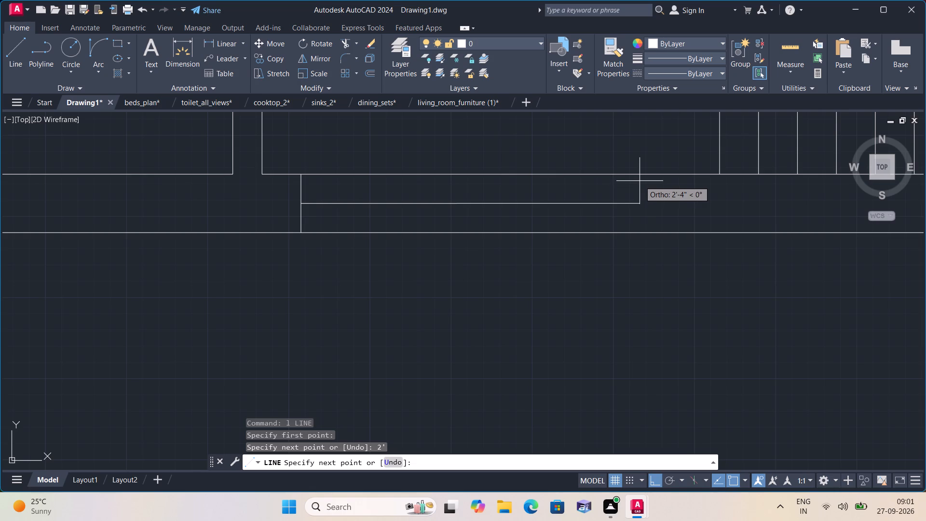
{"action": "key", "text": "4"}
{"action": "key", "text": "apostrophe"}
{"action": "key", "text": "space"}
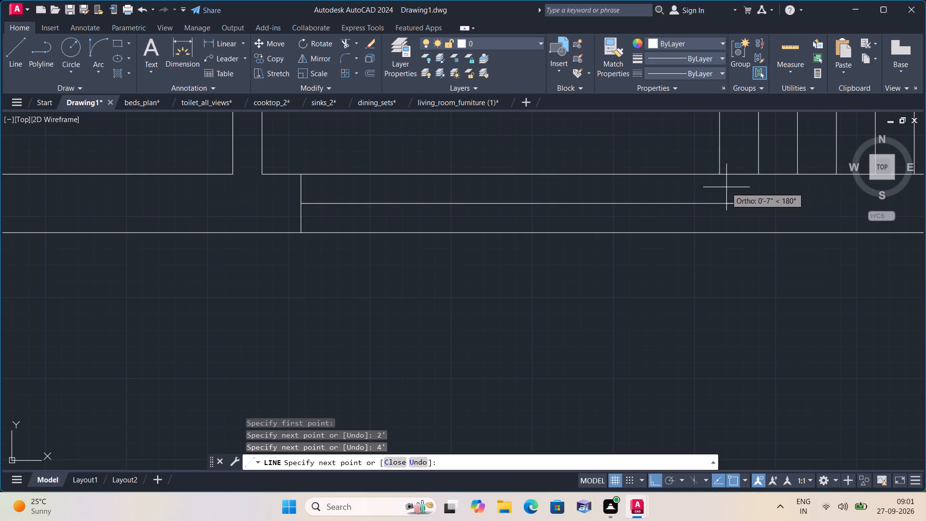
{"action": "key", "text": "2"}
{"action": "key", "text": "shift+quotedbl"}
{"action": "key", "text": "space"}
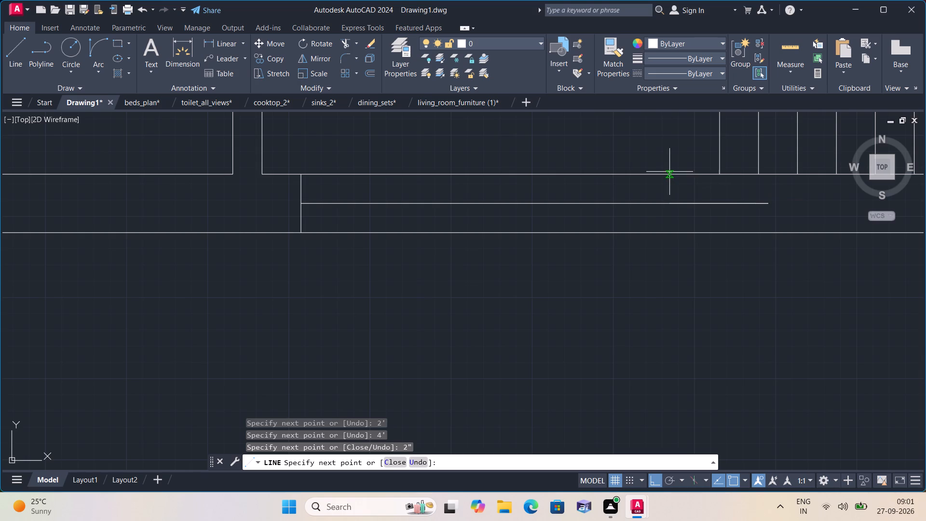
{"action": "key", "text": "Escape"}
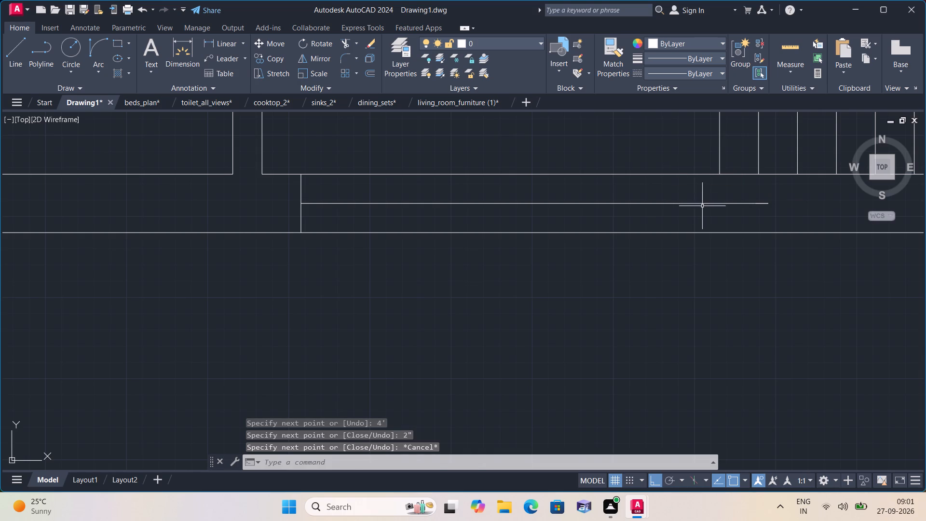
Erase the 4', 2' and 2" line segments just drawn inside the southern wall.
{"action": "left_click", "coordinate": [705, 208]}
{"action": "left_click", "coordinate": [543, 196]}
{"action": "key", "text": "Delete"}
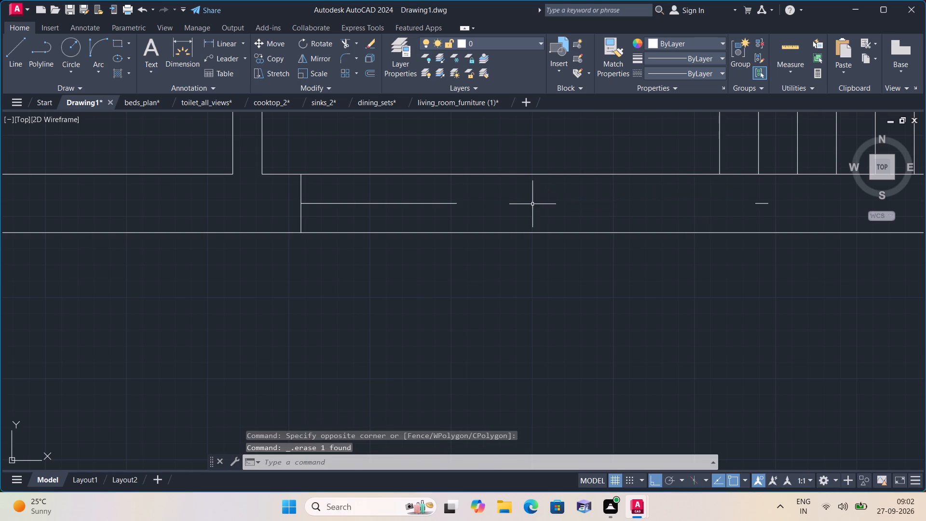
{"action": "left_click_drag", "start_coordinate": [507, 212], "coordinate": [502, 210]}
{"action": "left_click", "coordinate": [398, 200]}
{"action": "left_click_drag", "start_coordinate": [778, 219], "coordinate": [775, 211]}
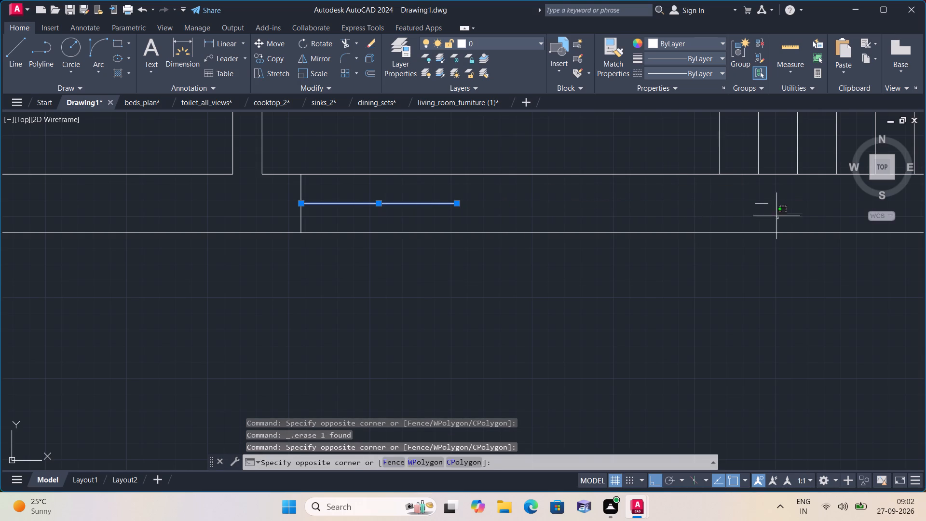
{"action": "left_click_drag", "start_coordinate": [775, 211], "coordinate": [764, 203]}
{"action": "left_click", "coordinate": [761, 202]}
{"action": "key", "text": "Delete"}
Draw connected lines of 2", 4' and 2" running east from the western jamb's midpoint.
{"action": "key", "text": "l"}
{"action": "key", "text": "space"}
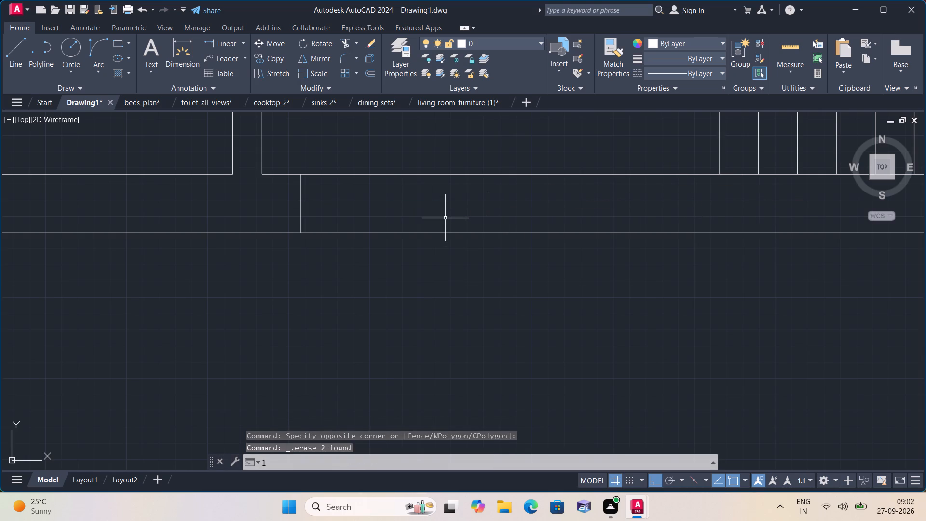
{"action": "left_click", "coordinate": [304, 201]}
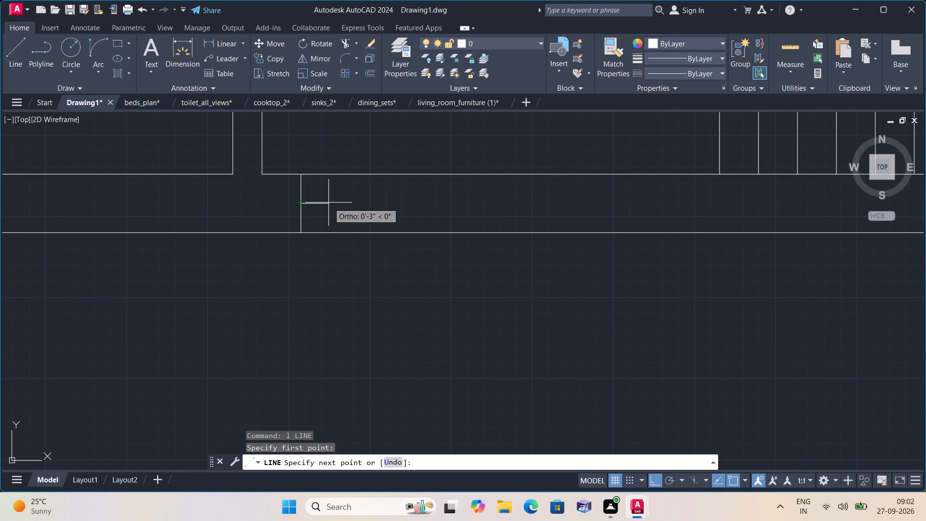
{"action": "key", "text": "2"}
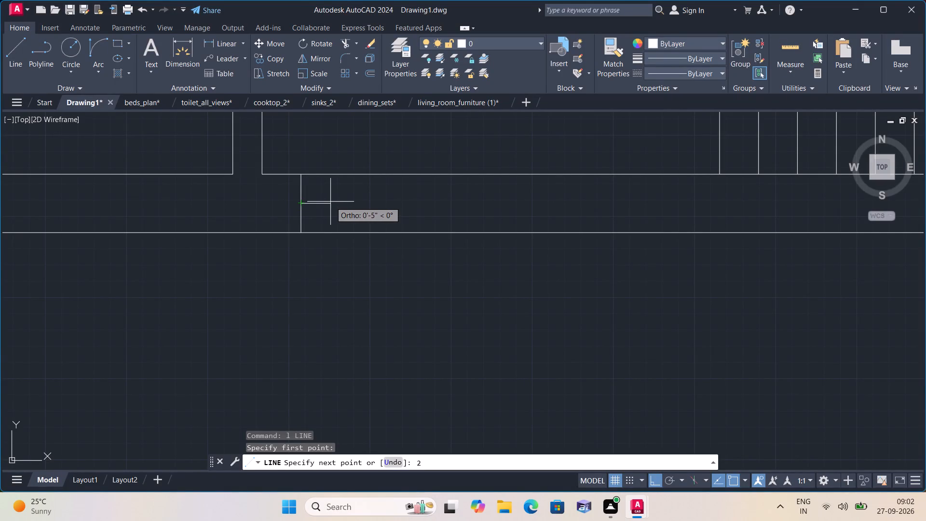
{"action": "key", "text": "shift+quotedbl"}
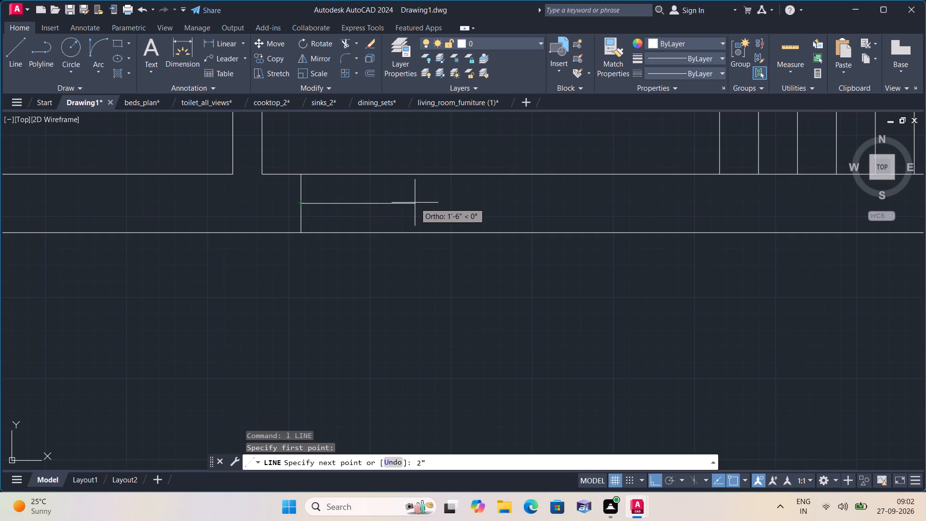
{"action": "type", "text": "4'"}
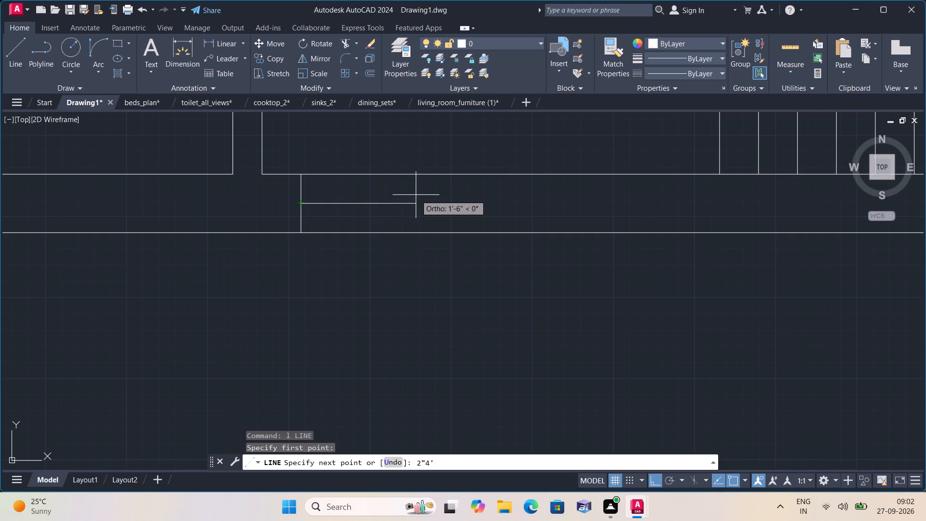
{"action": "key", "text": "BackSpace"}
{"action": "key", "text": "BackSpace"}
{"action": "key", "text": "space"}
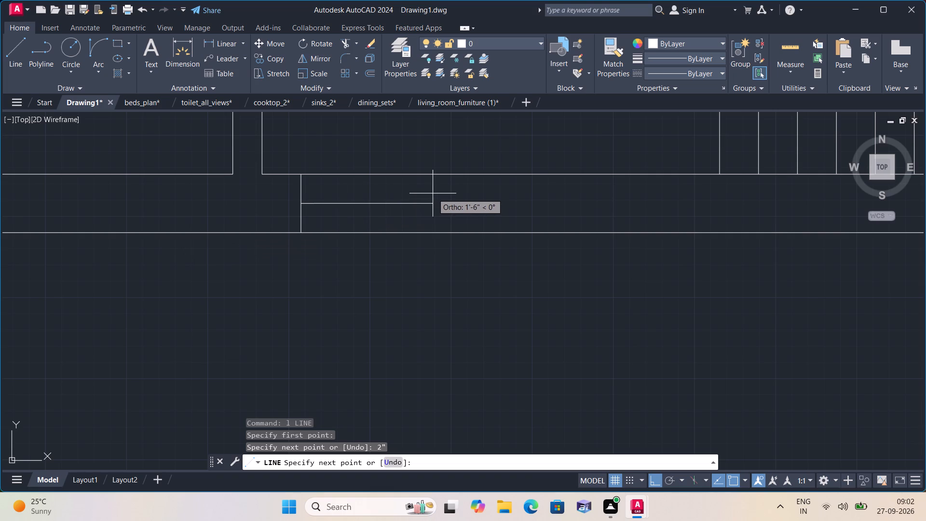
{"action": "type", "text": "4'"}
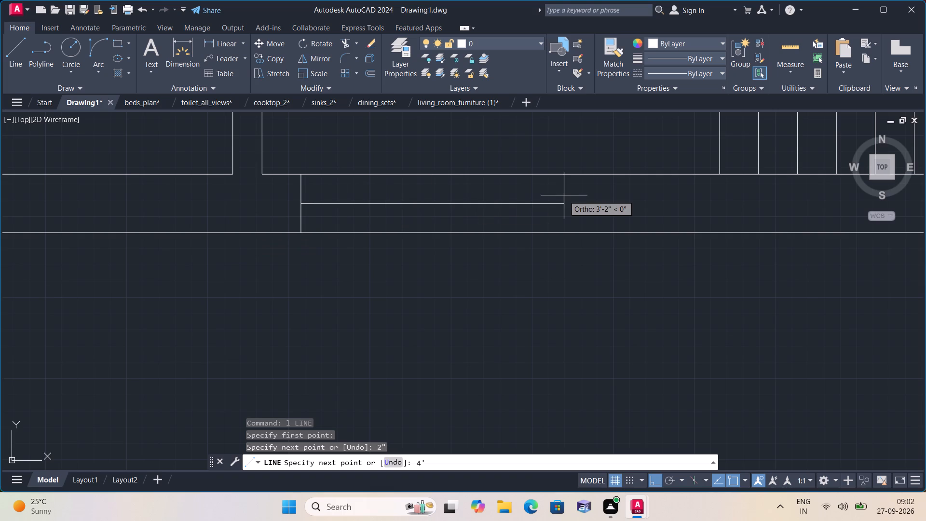
{"action": "key", "text": "space"}
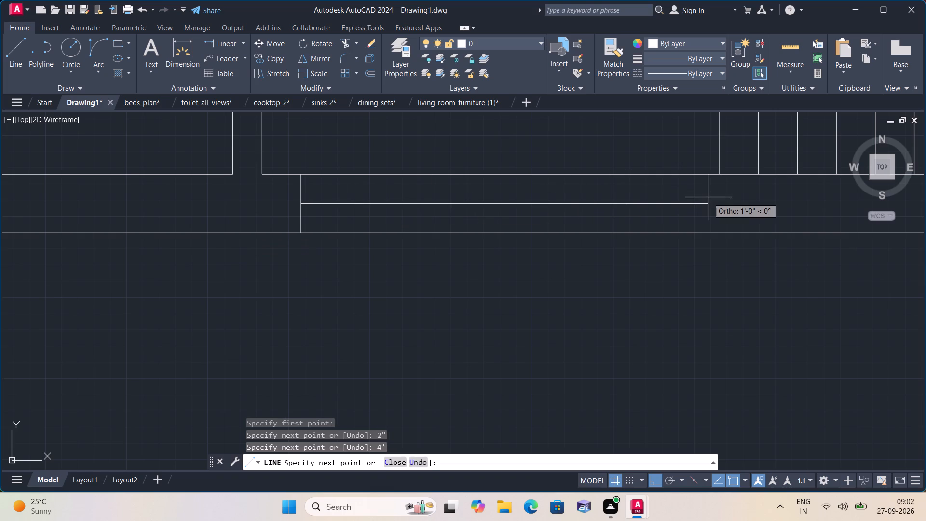
{"action": "type", "text": "2\""}
{"action": "key", "text": "space"}
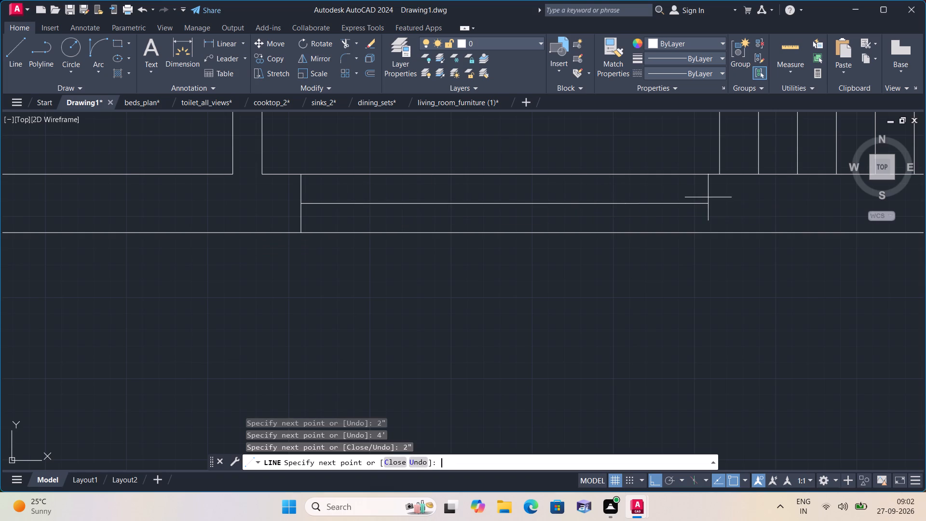
Draw the opening's eastern jamb in two pieces from the line chain's end to the wall's inner and outer faces.
{"action": "left_click", "coordinate": [637, 172]}
{"action": "key", "text": "space"}
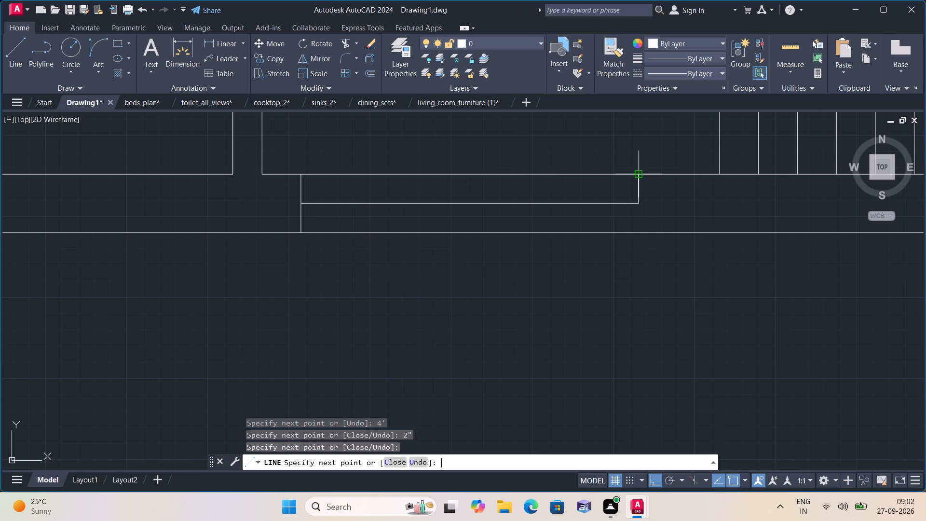
{"action": "key", "text": "space"}
{"action": "left_click", "coordinate": [637, 205]}
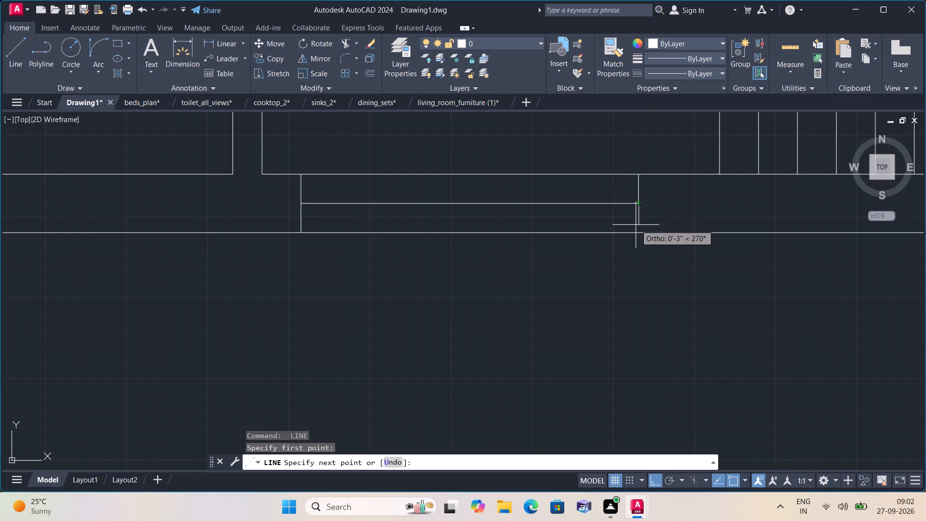
{"action": "left_click", "coordinate": [638, 232]}
{"action": "key", "text": "space"}
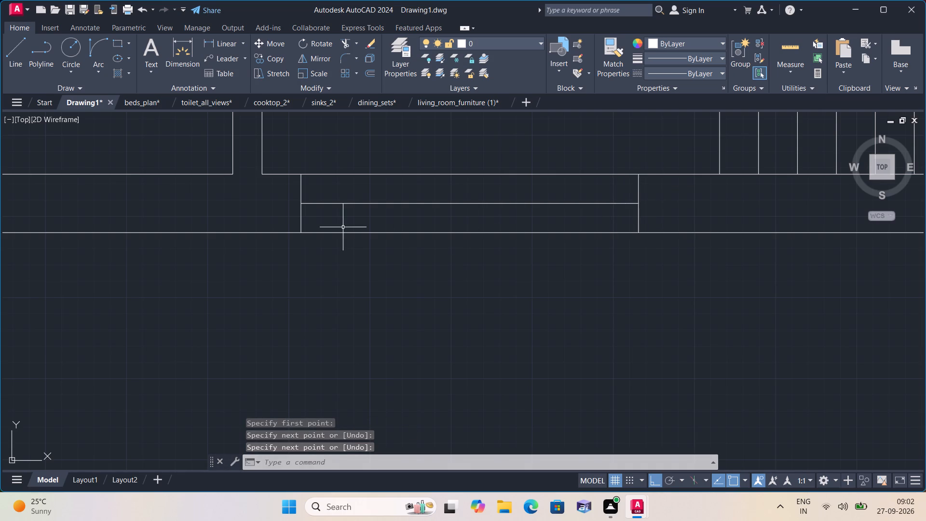
Erase the 4' segment between the two 2" stubs in the opening.
{"action": "left_click", "coordinate": [385, 204]}
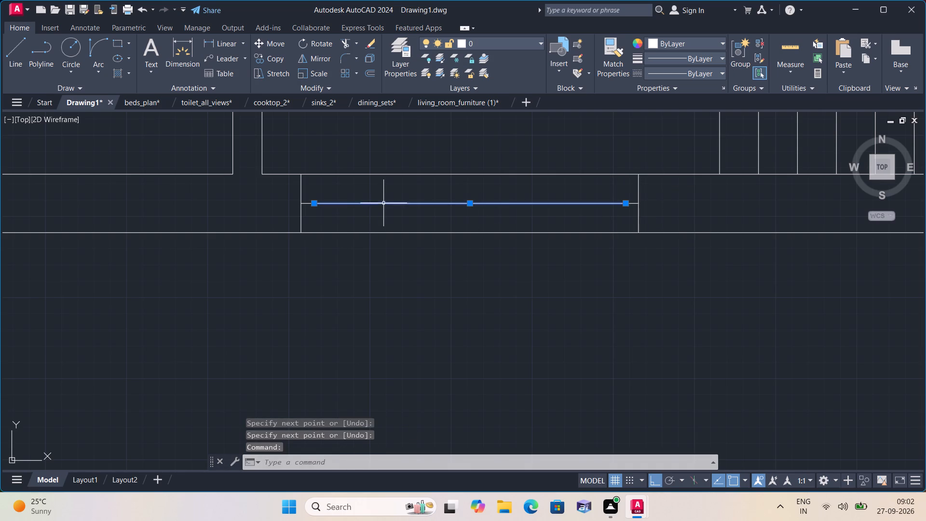
{"action": "key", "text": "Delete"}
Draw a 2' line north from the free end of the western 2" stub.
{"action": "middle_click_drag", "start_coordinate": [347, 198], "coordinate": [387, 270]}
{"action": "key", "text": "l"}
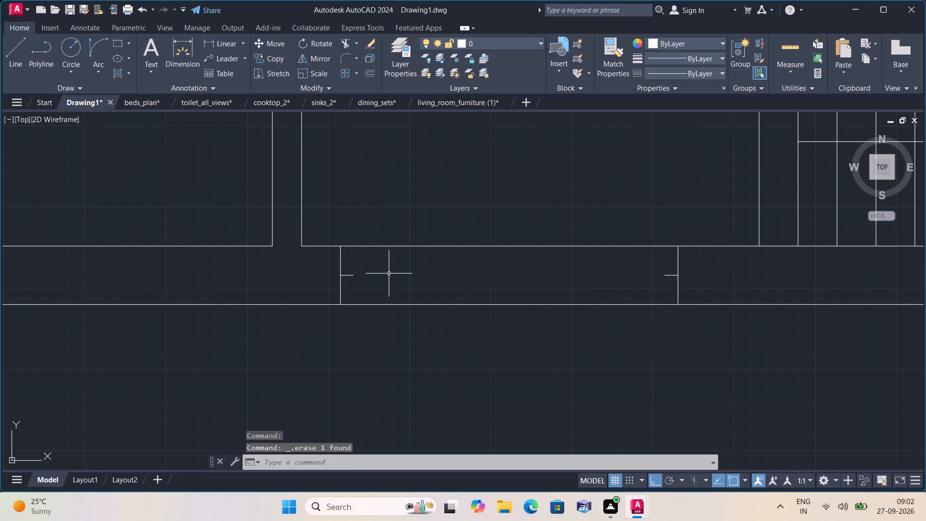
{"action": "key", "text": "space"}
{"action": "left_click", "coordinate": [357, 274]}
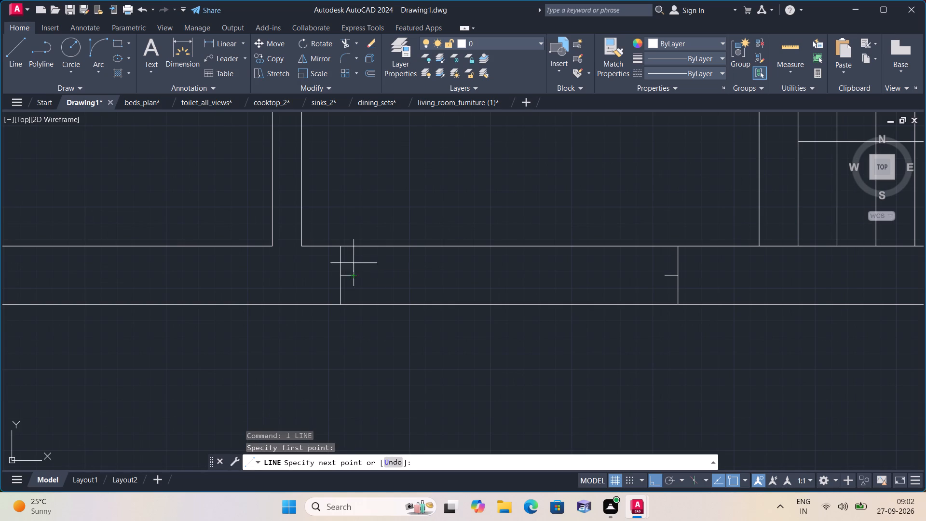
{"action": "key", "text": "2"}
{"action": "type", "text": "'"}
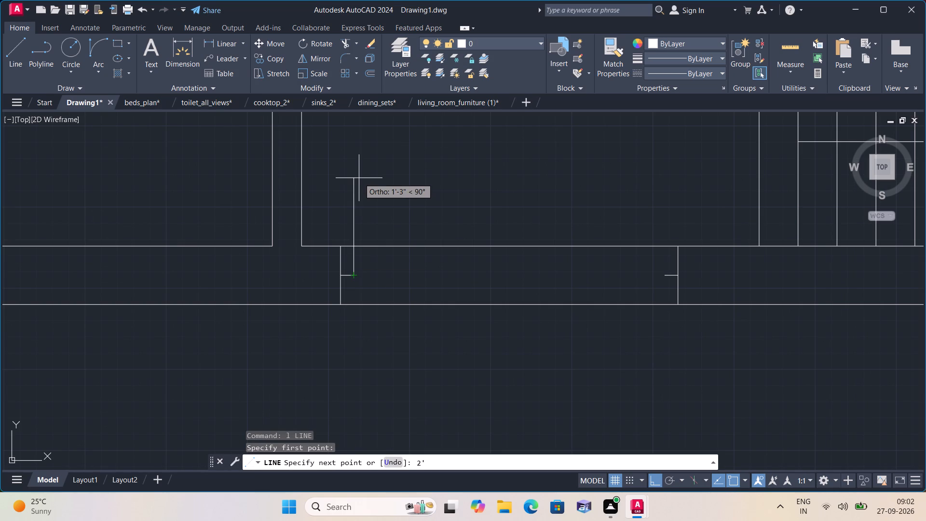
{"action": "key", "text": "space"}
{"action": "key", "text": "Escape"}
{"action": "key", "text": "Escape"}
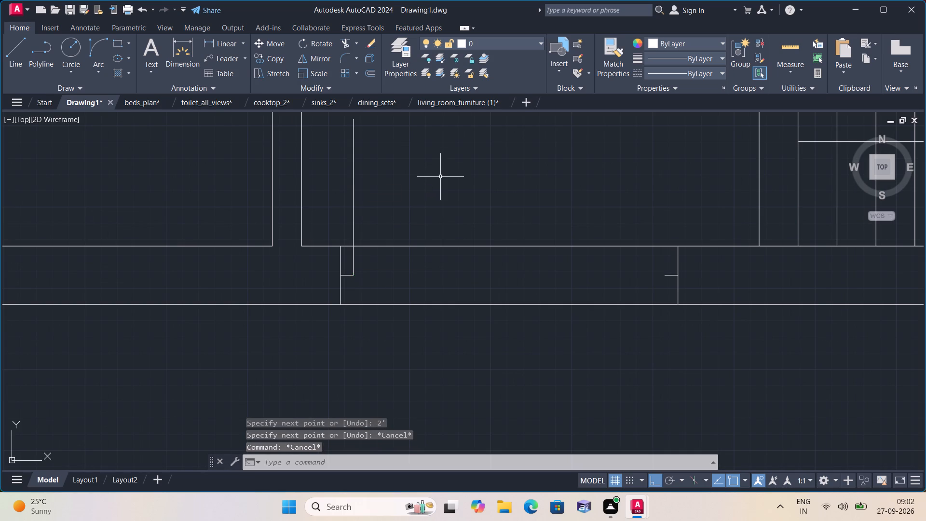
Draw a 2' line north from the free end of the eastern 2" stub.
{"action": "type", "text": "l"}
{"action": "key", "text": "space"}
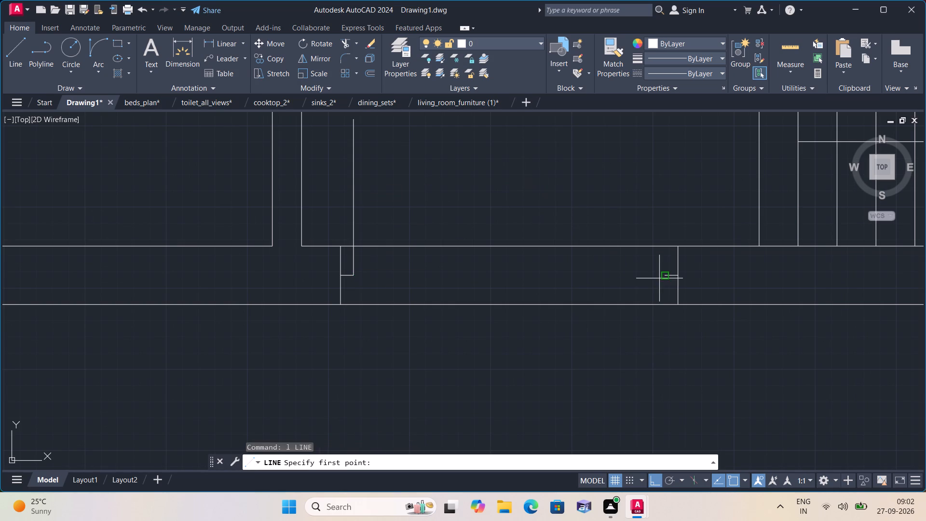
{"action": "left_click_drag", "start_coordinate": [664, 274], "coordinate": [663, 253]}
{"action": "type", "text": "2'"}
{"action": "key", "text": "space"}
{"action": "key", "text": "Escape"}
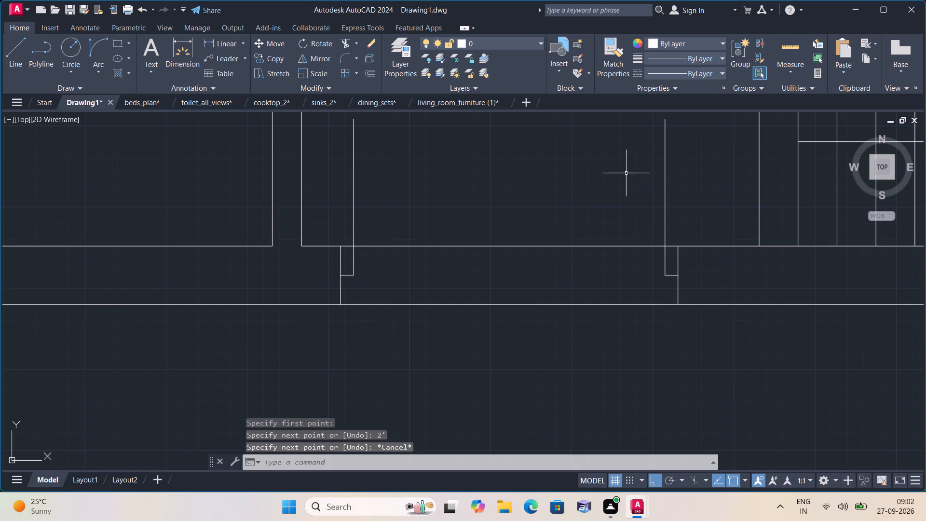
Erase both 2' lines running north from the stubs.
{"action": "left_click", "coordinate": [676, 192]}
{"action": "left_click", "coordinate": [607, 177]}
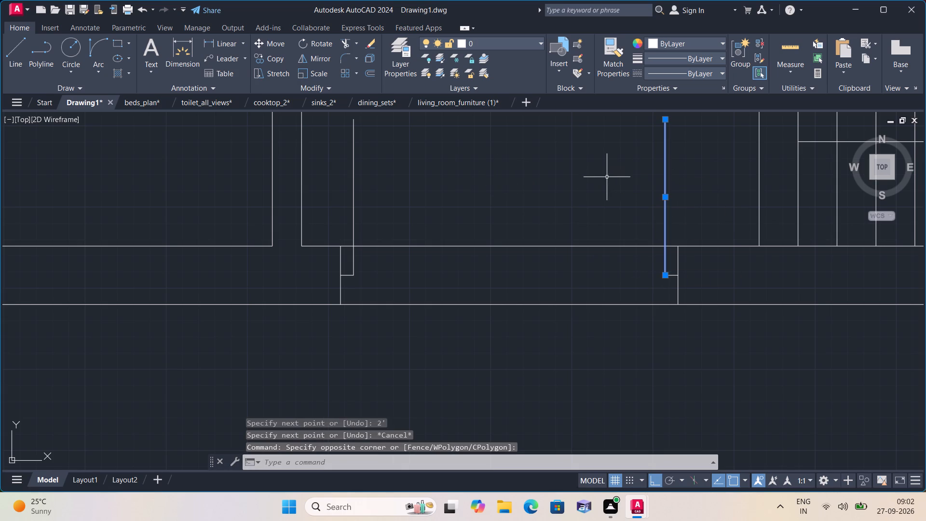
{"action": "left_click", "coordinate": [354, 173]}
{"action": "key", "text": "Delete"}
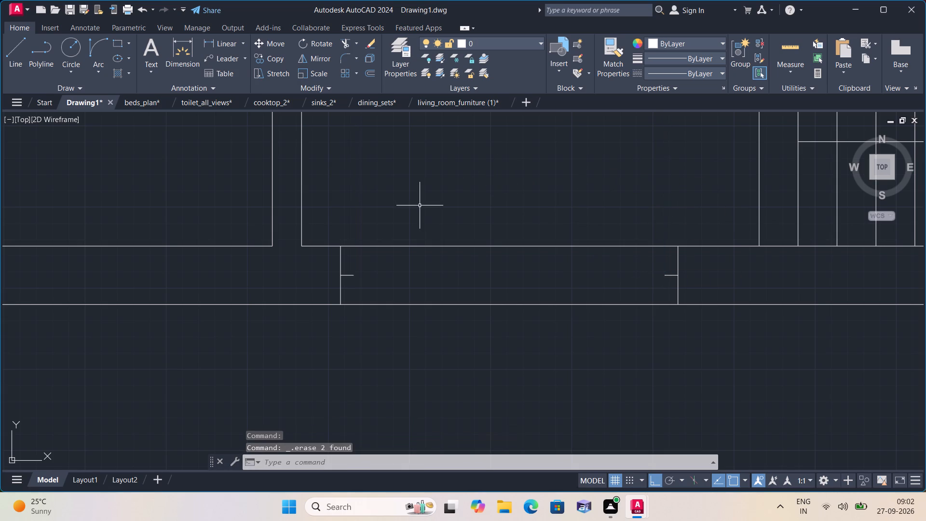
Draw a 2' line south from the free end of the western 2" stub, past the wall's outer face.
{"action": "middle_click_drag", "start_coordinate": [420, 204], "coordinate": [440, 140]}
{"action": "key", "text": "l"}
{"action": "key", "text": "space"}
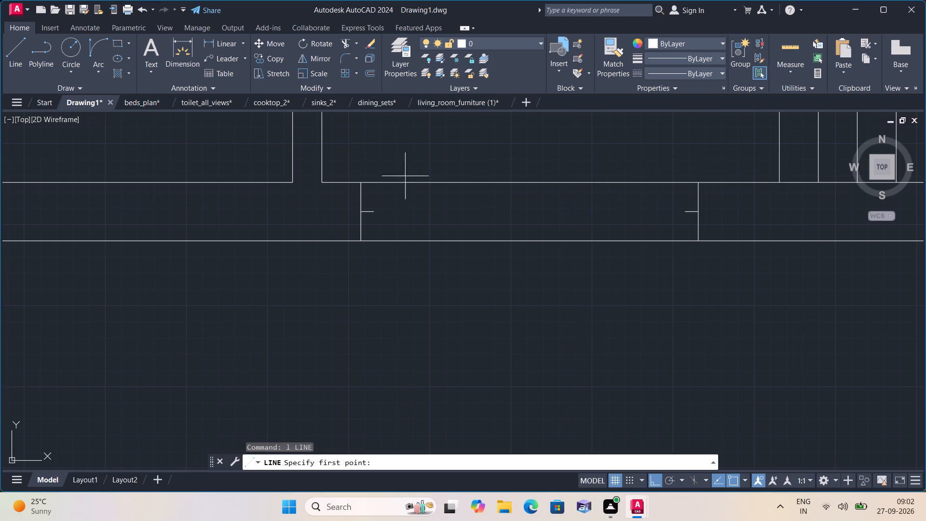
{"action": "left_click", "coordinate": [374, 214]}
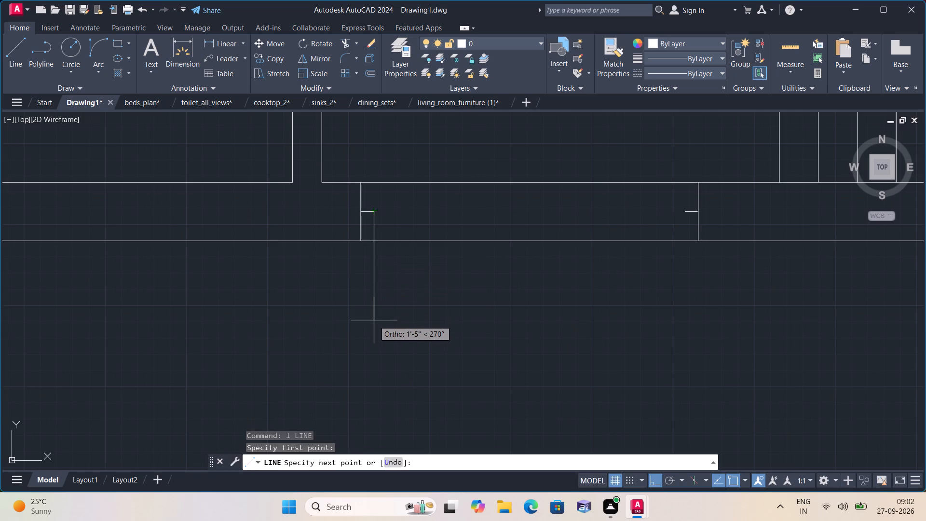
{"action": "key", "text": "2"}
{"action": "key", "text": "apostrophe"}
{"action": "key", "text": "space"}
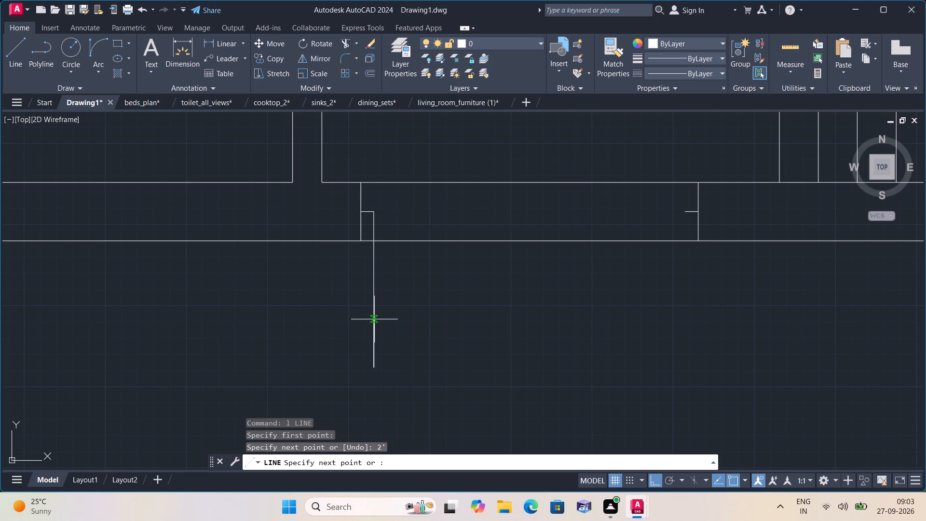
{"action": "key", "text": "Escape"}
Draw a 2' line south from the free end of the eastern 2" stub, past the wall's outer face.
{"action": "key", "text": "l"}
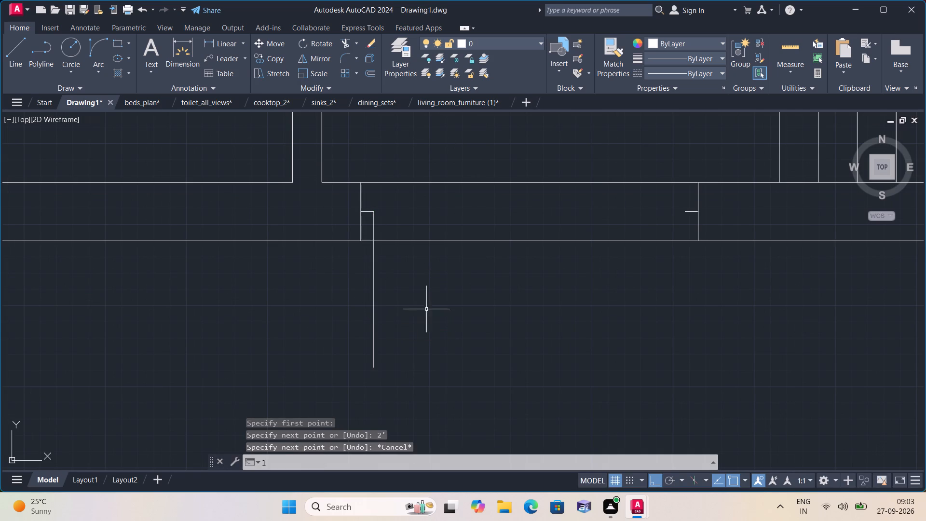
{"action": "key", "text": "space"}
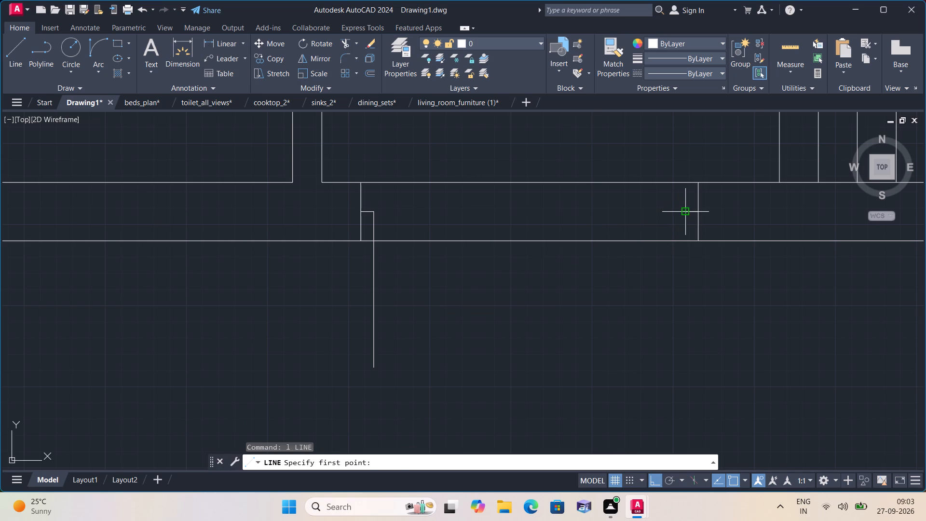
{"action": "left_click", "coordinate": [682, 214]}
{"action": "key", "text": "2"}
{"action": "type", "text": "'"}
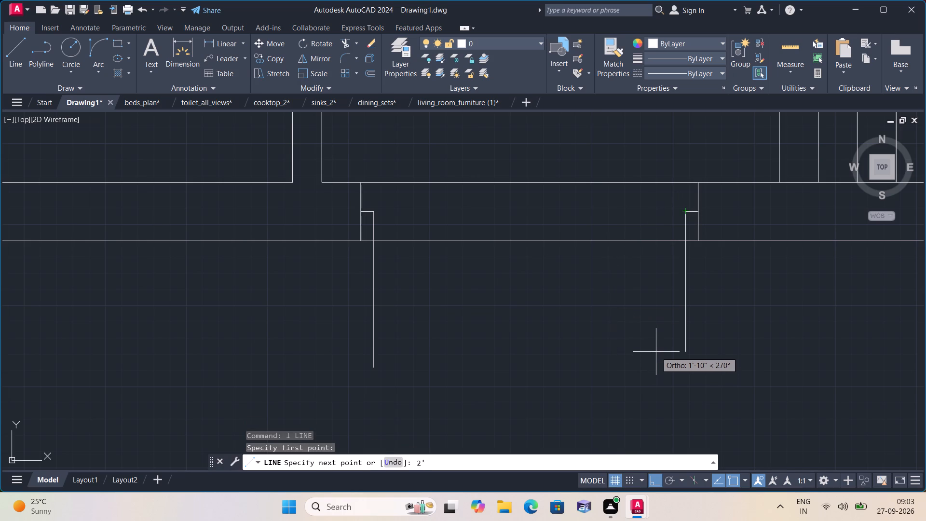
{"action": "key", "text": "space"}
{"action": "key", "text": "Escape"}
Draw a construction line across the door opening between the free ends of the two 2" stubs.
{"action": "middle_click_drag", "start_coordinate": [652, 350], "coordinate": [625, 321]}
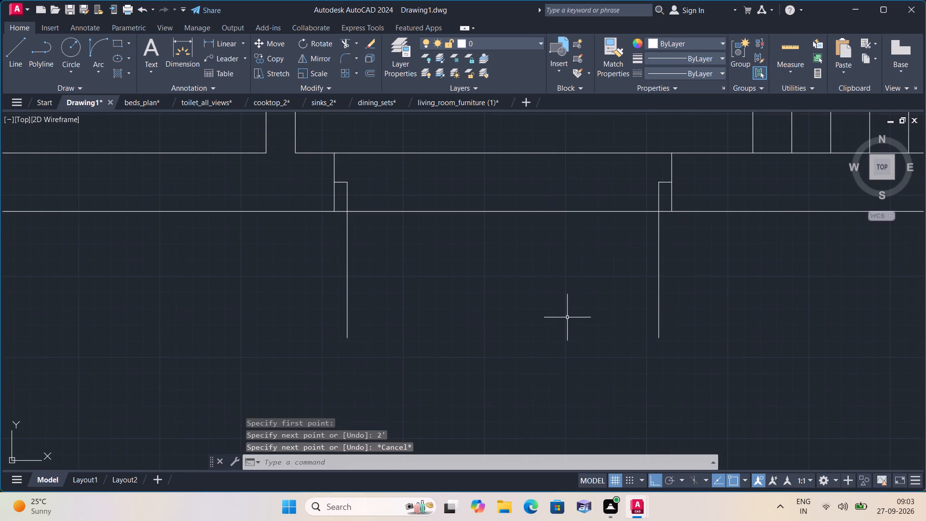
{"action": "key", "text": "l"}
{"action": "key", "text": "space"}
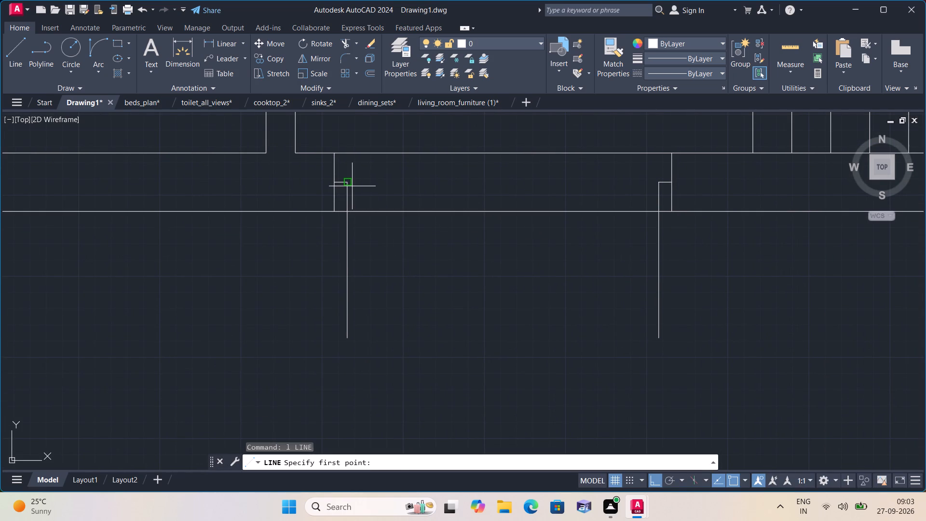
{"action": "left_click", "coordinate": [348, 182]}
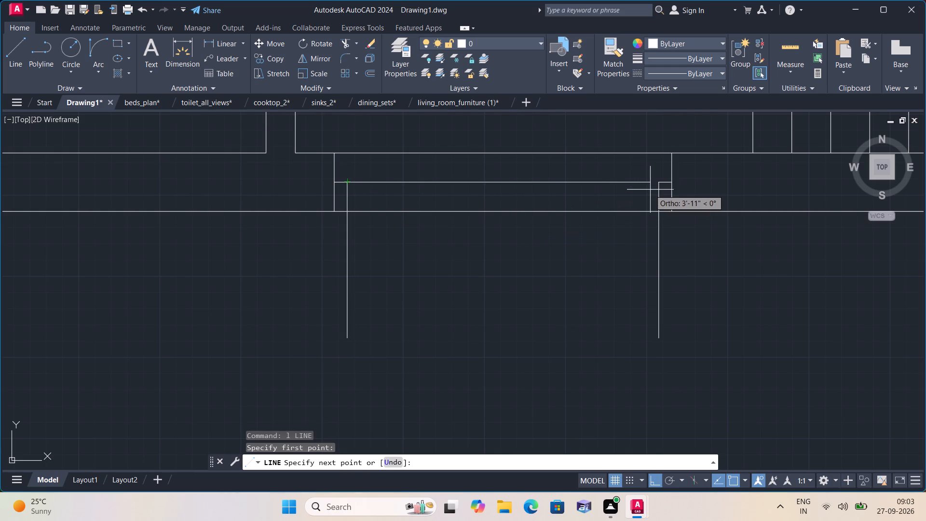
{"action": "left_click", "coordinate": [659, 182]}
{"action": "key", "text": "space"}
Draw a short line from the midpoint of the construction line south to the wall's outer face.
{"action": "key", "text": "space"}
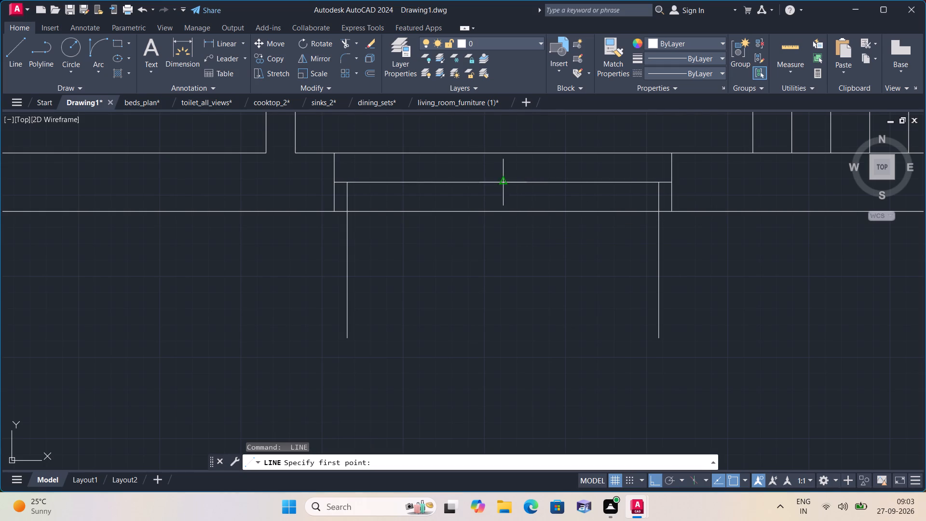
{"action": "left_click", "coordinate": [501, 182]}
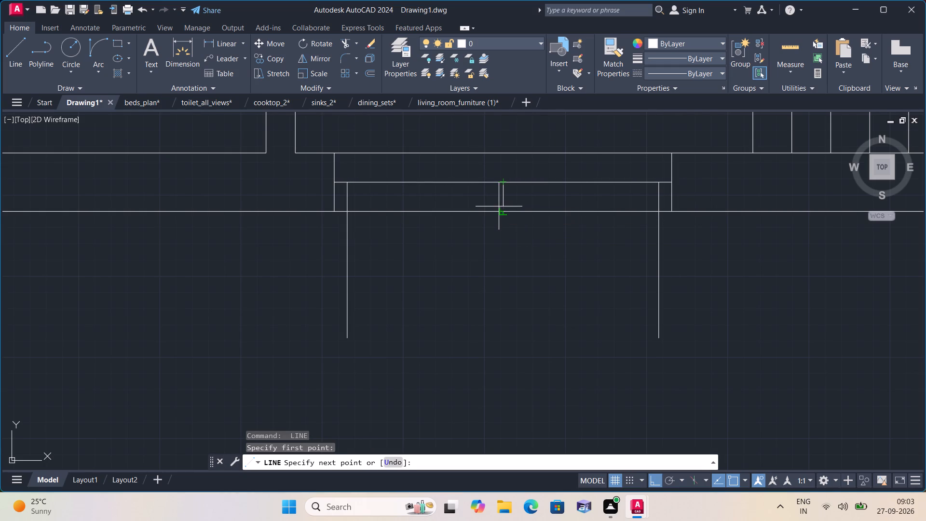
{"action": "left_click", "coordinate": [502, 210]}
{"action": "key", "text": "space"}
Erase the horizontal construction line between the two stubs.
{"action": "left_click", "coordinate": [485, 181]}
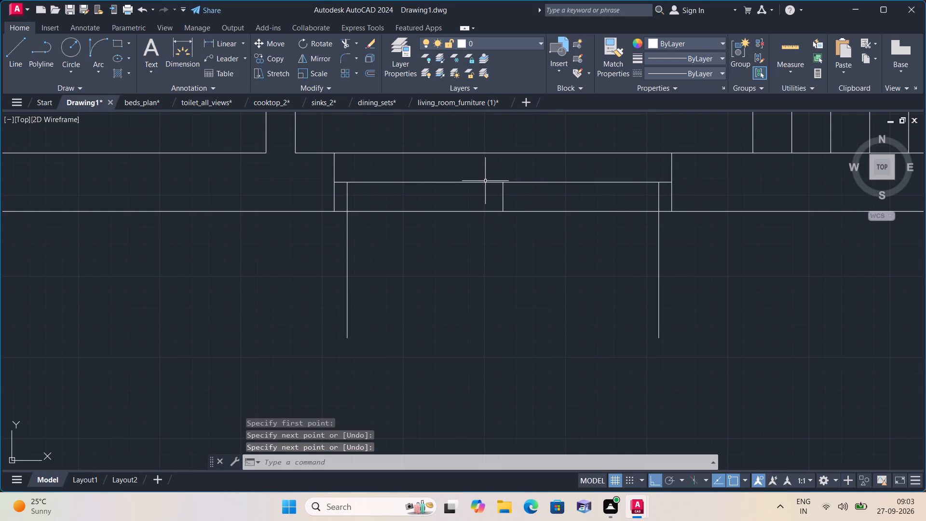
{"action": "key", "text": "Delete"}
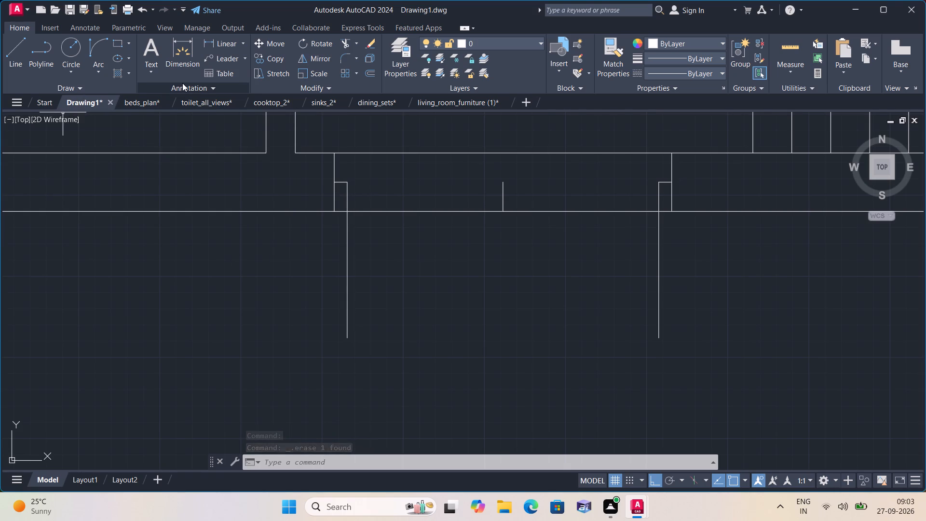
Draw the western leaf's swing with a Start, End, Direction arc from its south end to the centre line's south end.
{"action": "left_click", "coordinate": [101, 71]}
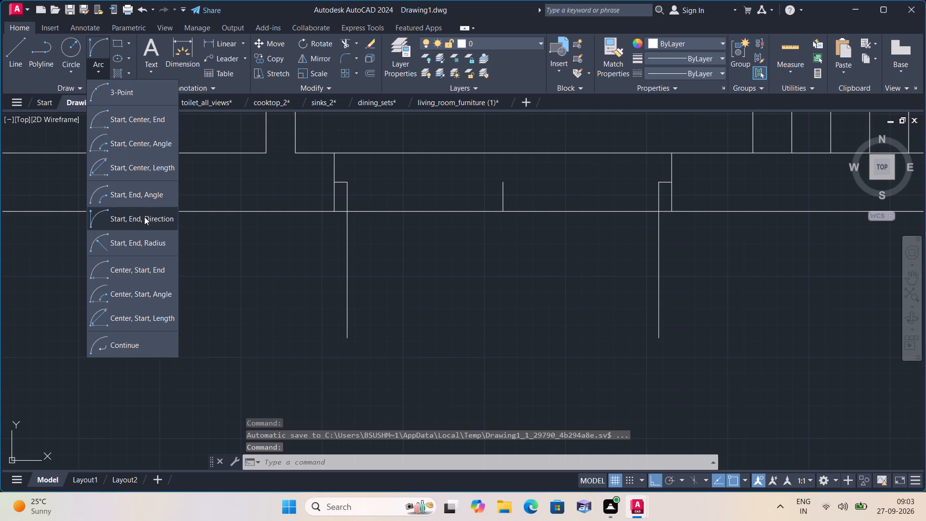
{"action": "left_click", "coordinate": [143, 219]}
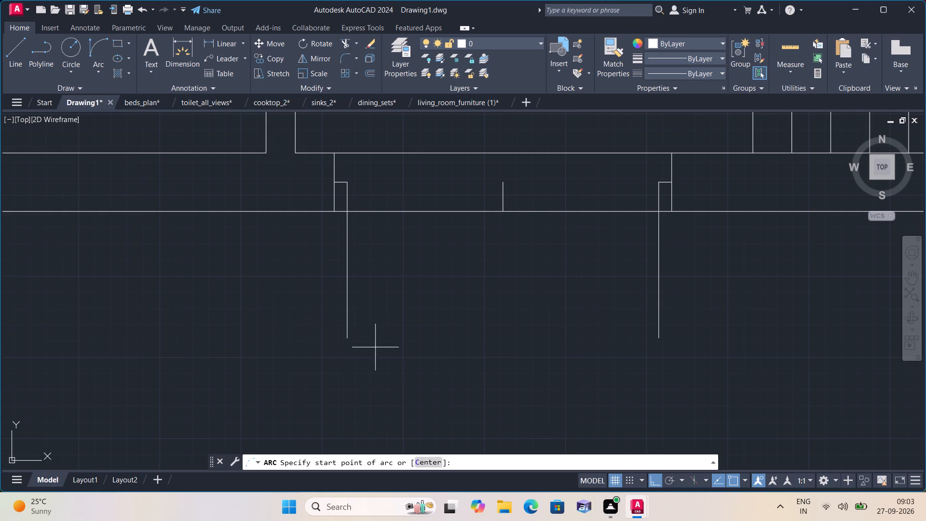
{"action": "left_click", "coordinate": [347, 342]}
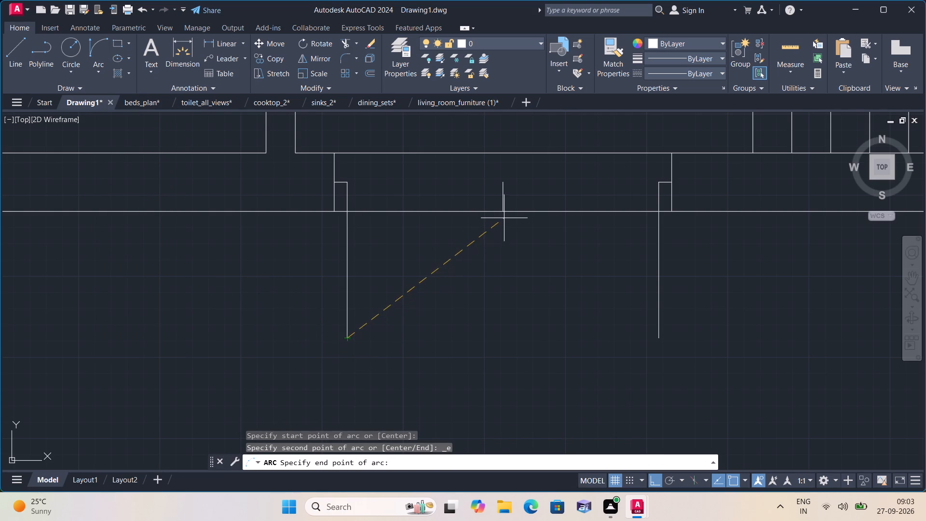
{"action": "left_click", "coordinate": [504, 213]}
{"action": "left_click", "coordinate": [496, 266]}
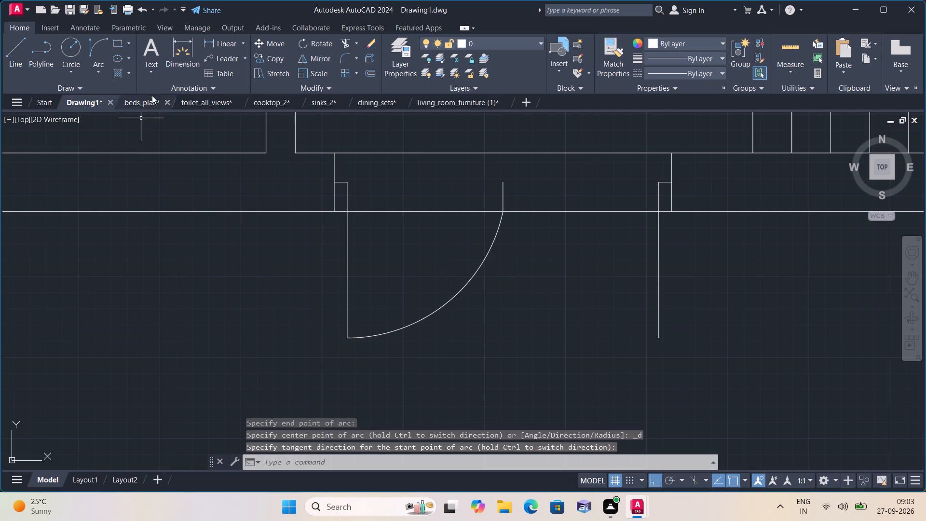
Draw the eastern leaf's swing with a Start, End, Direction arc from its south end to the centre line's south end.
{"action": "left_click_drag", "start_coordinate": [98, 72], "coordinate": [107, 112]}
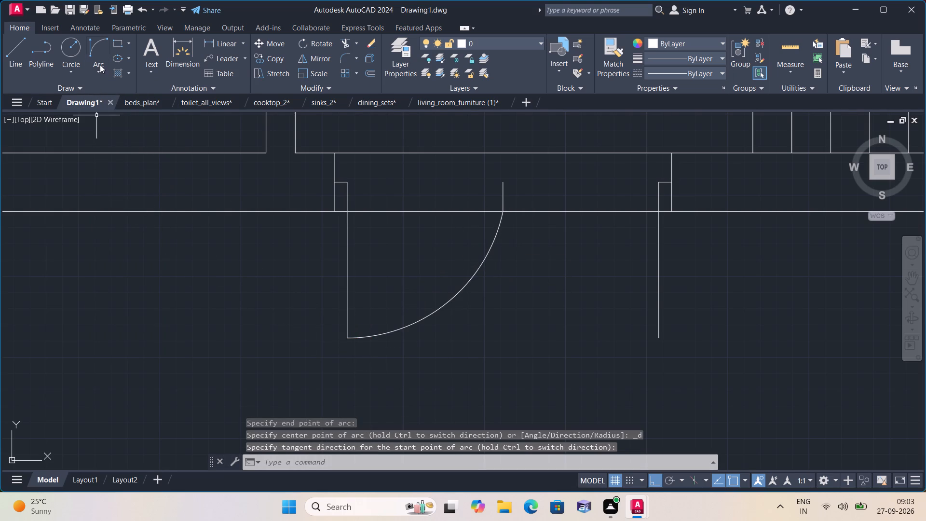
{"action": "left_click", "coordinate": [100, 65]}
{"action": "left_click", "coordinate": [145, 216]}
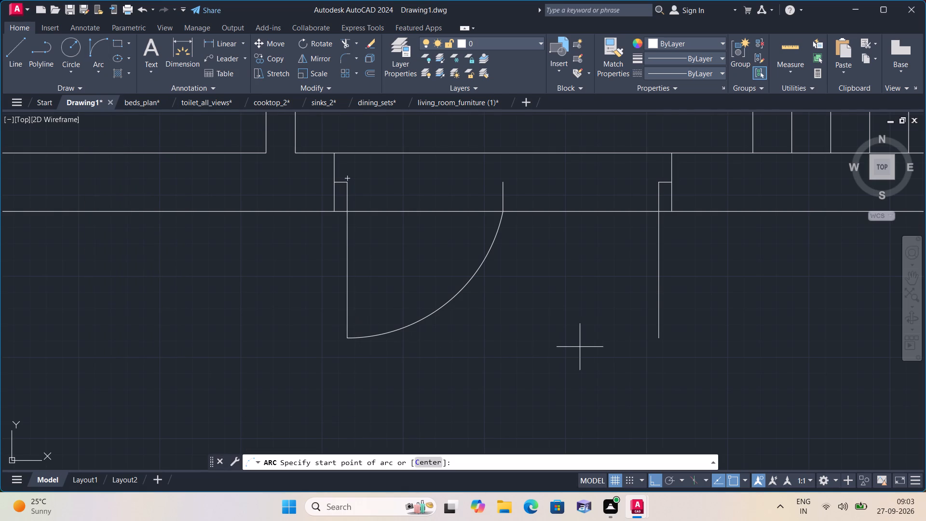
{"action": "left_click", "coordinate": [659, 339]}
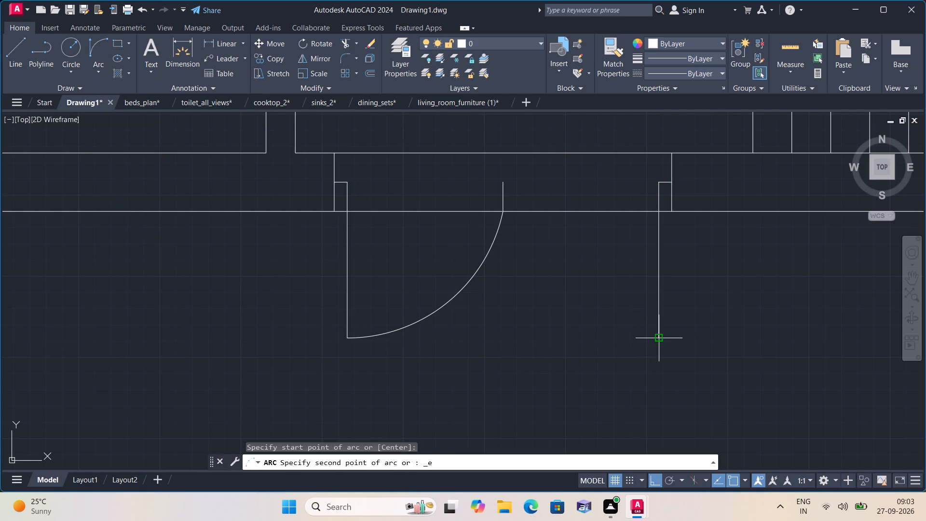
{"action": "left_click", "coordinate": [506, 213]}
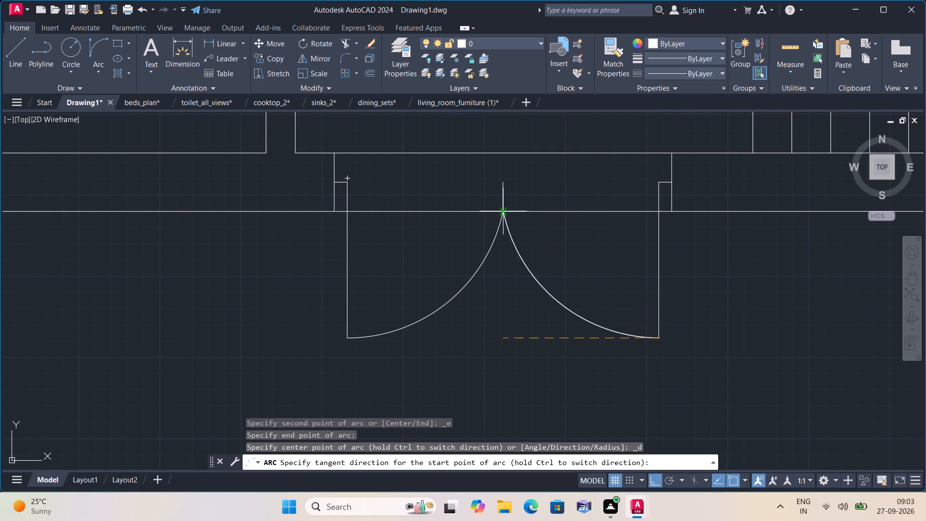
{"action": "left_click", "coordinate": [505, 287]}
Trim both wall faces out of the door opening, including the pieces beside the jambs, and remove the short centre line.
{"action": "type", "text": "trim"}
{"action": "key", "text": "space"}
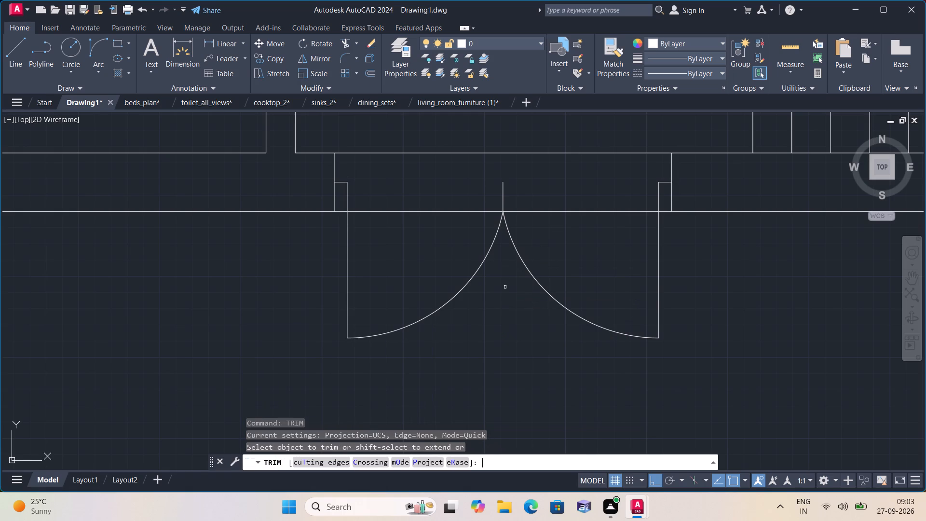
{"action": "left_click", "coordinate": [439, 143]}
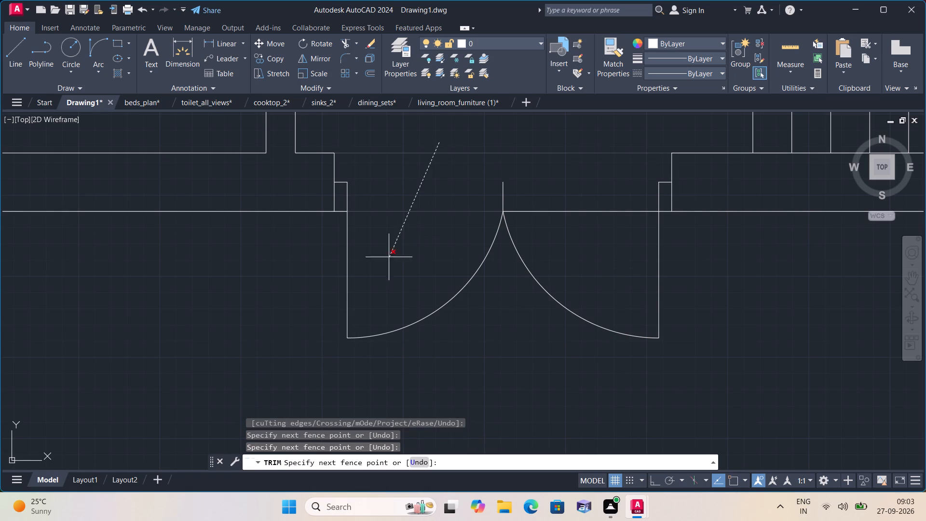
{"action": "left_click", "coordinate": [395, 247]}
{"action": "left_click", "coordinate": [587, 127]}
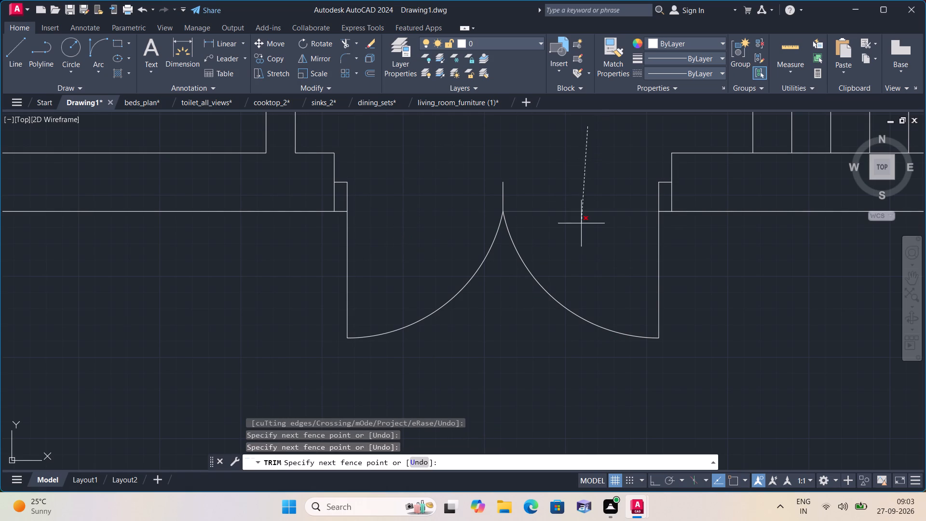
{"action": "left_click", "coordinate": [581, 223]}
{"action": "left_click", "coordinate": [502, 191]}
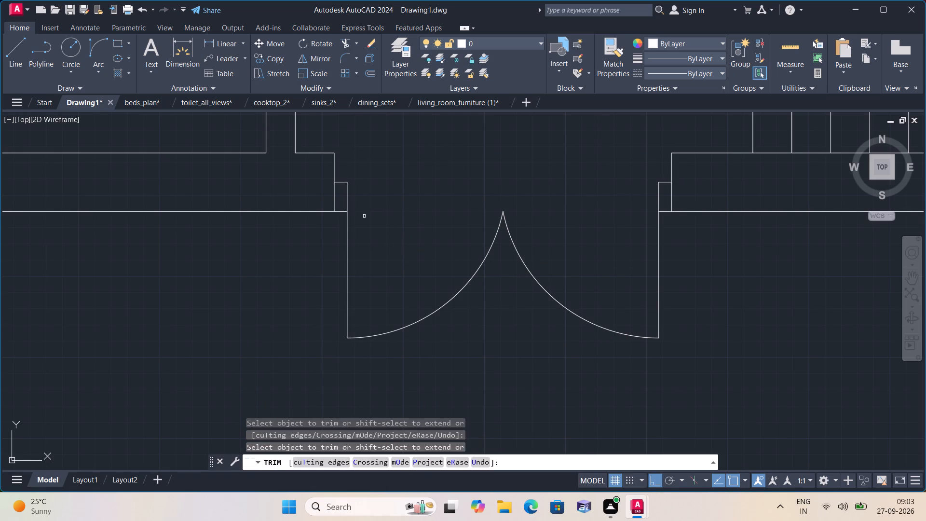
{"action": "left_click", "coordinate": [345, 212]}
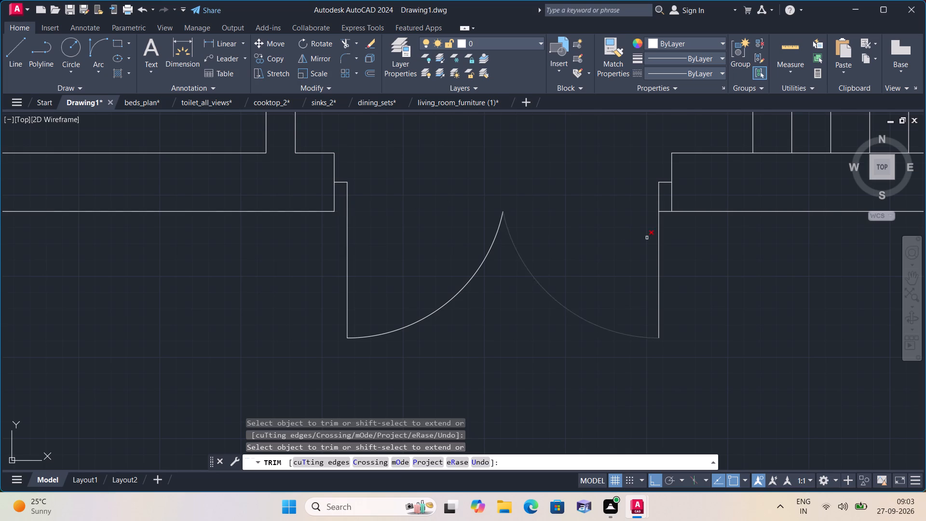
{"action": "left_click", "coordinate": [666, 211]}
{"action": "key", "text": "space"}
Offset both 2' door-leaf lines 1" toward the middle of the opening.
{"action": "type", "text": "off 1\""}
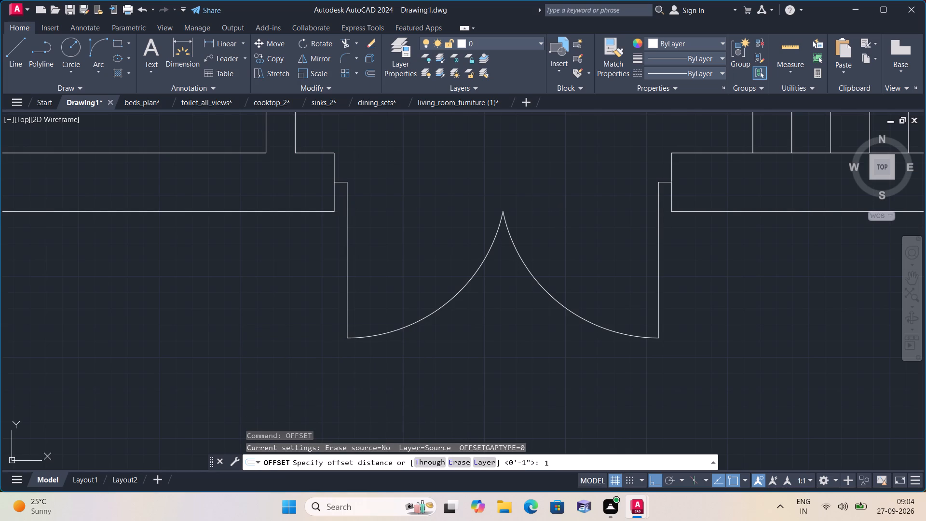
{"action": "key", "text": "space"}
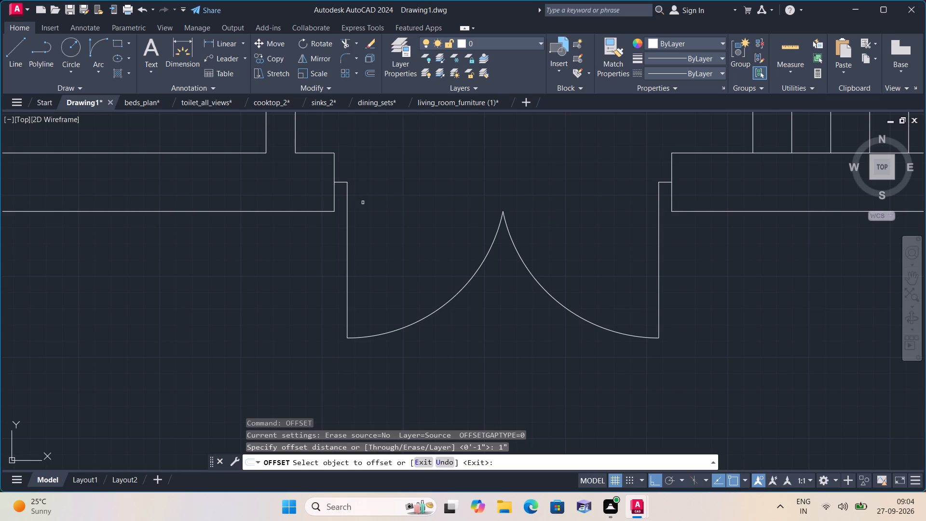
{"action": "left_click", "coordinate": [347, 218]}
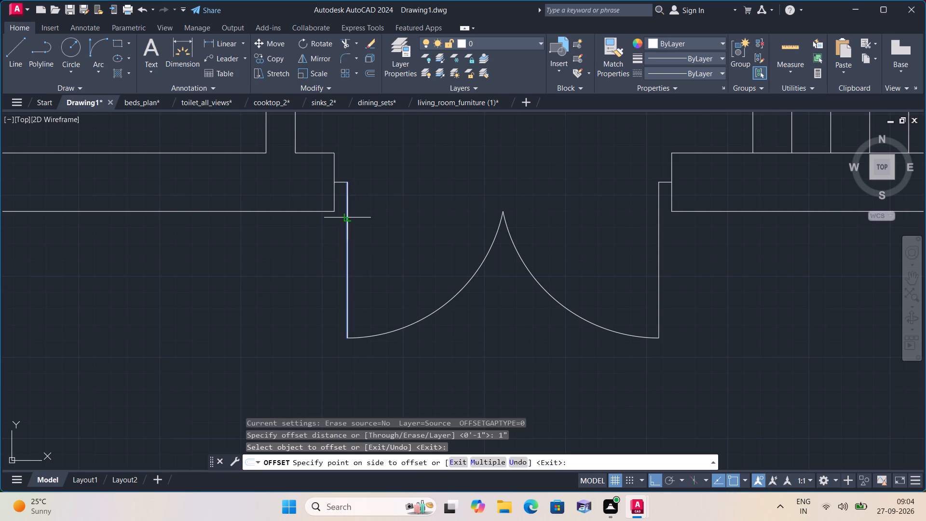
{"action": "left_click", "coordinate": [375, 223]}
{"action": "left_click", "coordinate": [659, 233]}
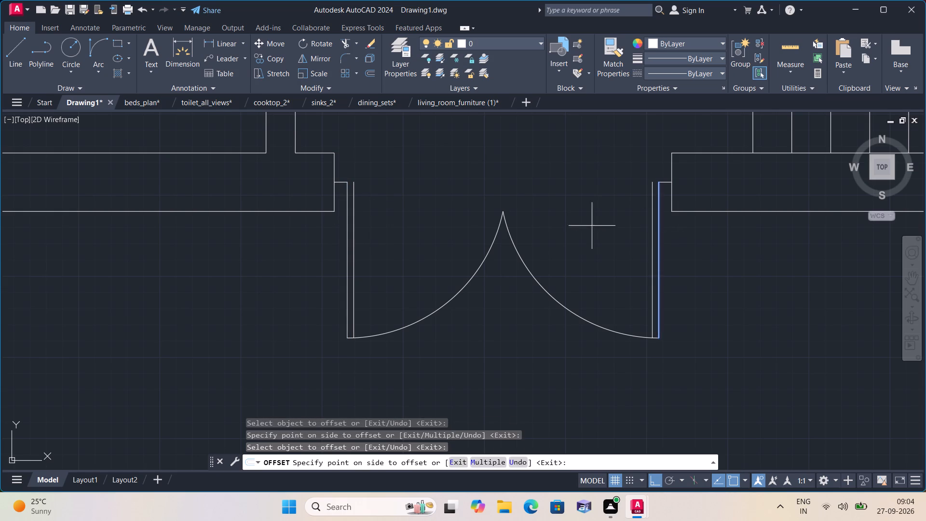
{"action": "left_click", "coordinate": [592, 226]}
{"action": "key", "text": "space"}
Close the north end of the eastern door leaf with a short line between its two long edges.
{"action": "type", "text": "ll"}
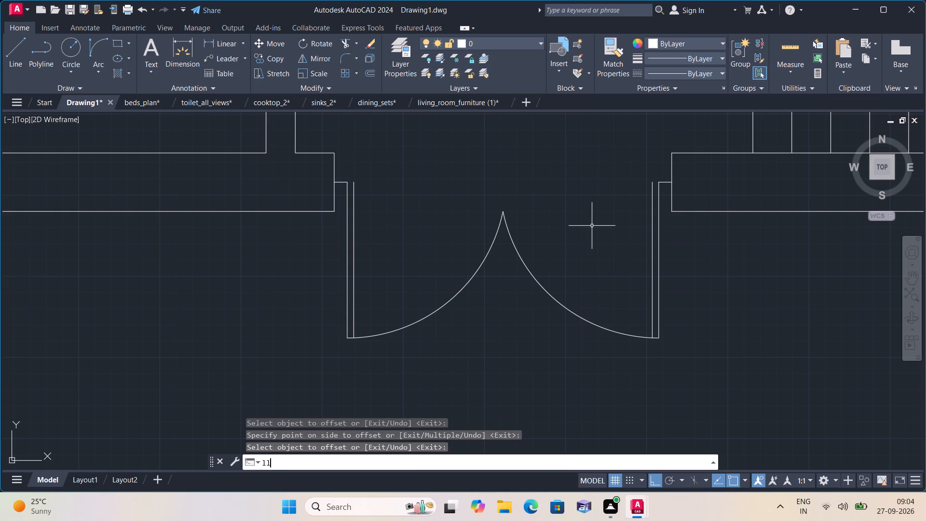
{"action": "key", "text": "BackSpace"}
{"action": "key", "text": "space"}
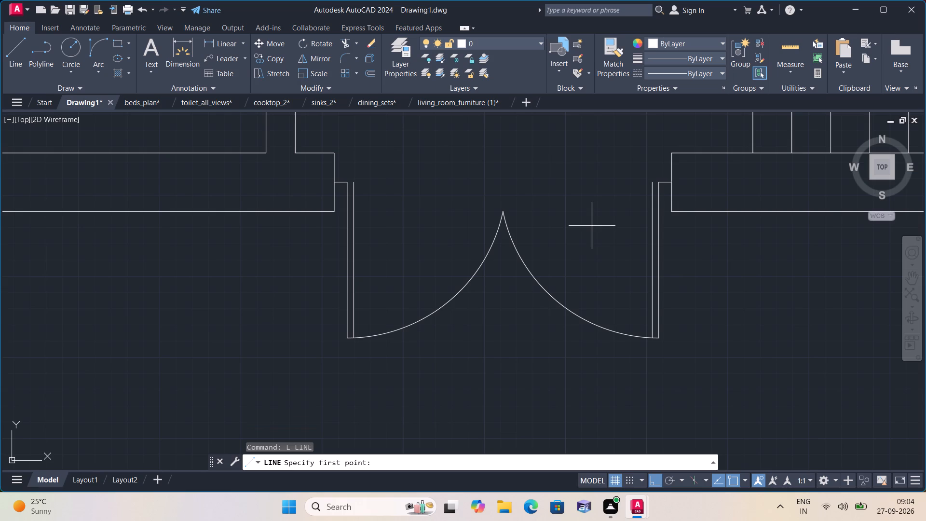
{"action": "scroll", "coordinate": [652, 186], "scroll_direction": "up", "scroll_amount": 1}
{"action": "left_click", "coordinate": [652, 182]}
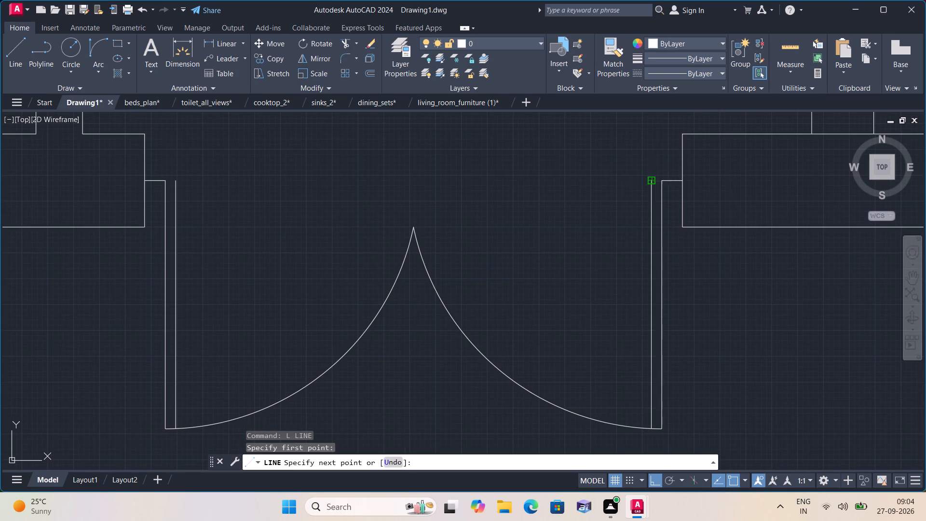
{"action": "left_click", "coordinate": [661, 182]}
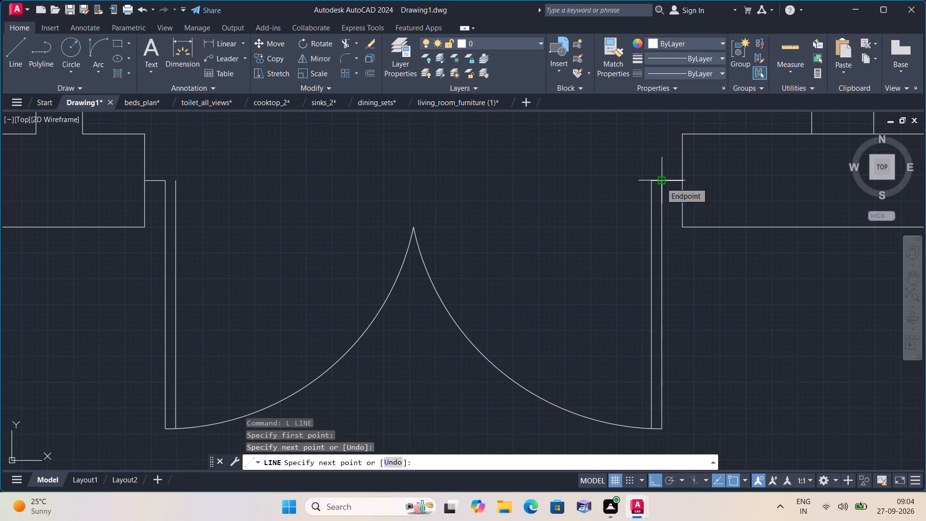
{"action": "key", "text": "space"}
Close the north end of the western door leaf with a short line between its two long edges.
{"action": "key", "text": "space"}
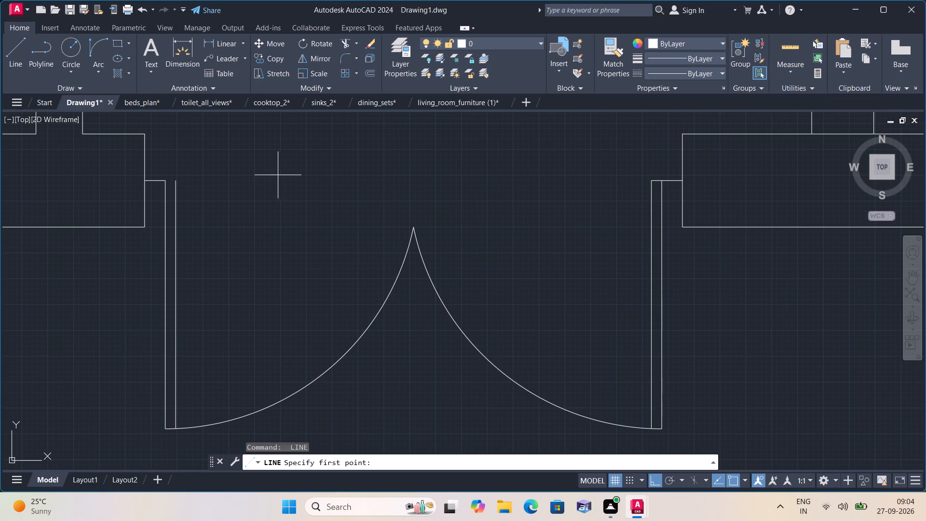
{"action": "scroll", "coordinate": [169, 180], "scroll_direction": "up", "scroll_amount": 1}
{"action": "left_click", "coordinate": [160, 180]}
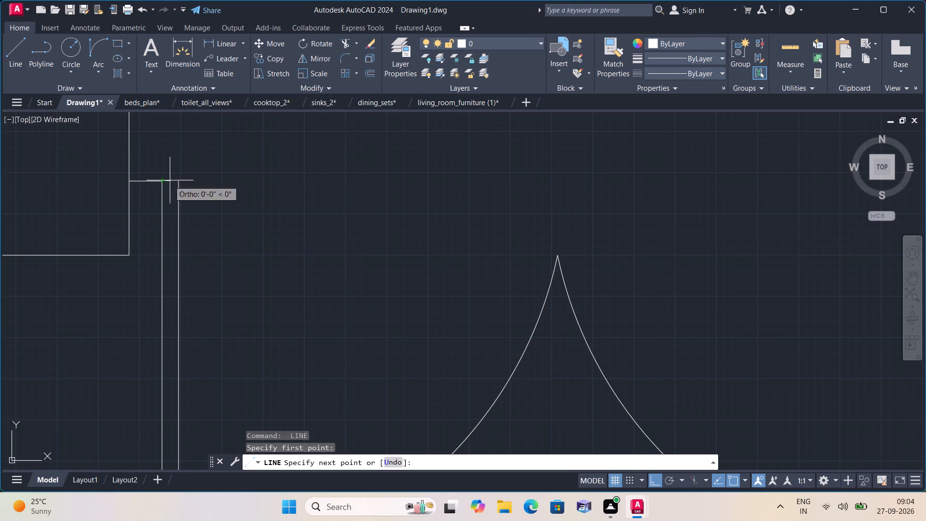
{"action": "left_click", "coordinate": [177, 180]}
{"action": "key", "text": "space"}
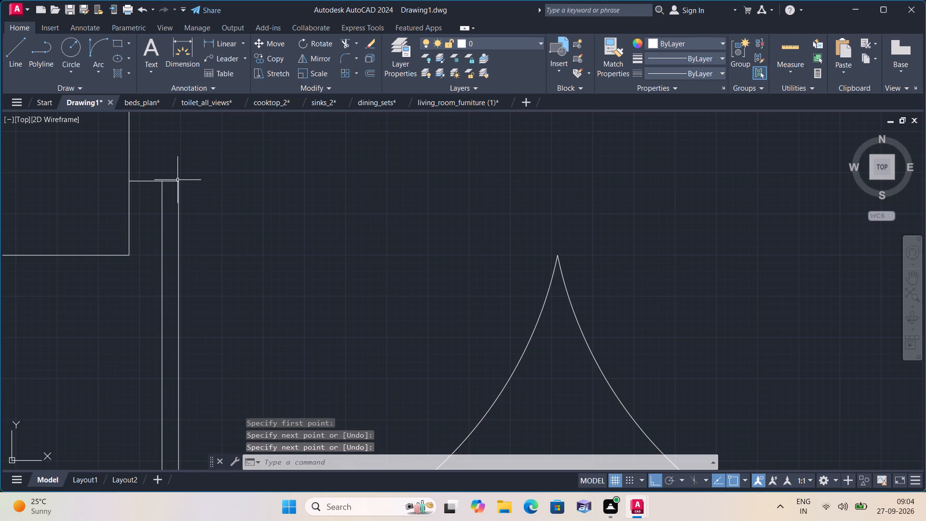
Draw two short lines across the partition between the kitchen and the dining area, marking both sides of an opening east of the counter.
{"action": "scroll", "coordinate": [542, 396], "scroll_direction": "down", "scroll_amount": 2}
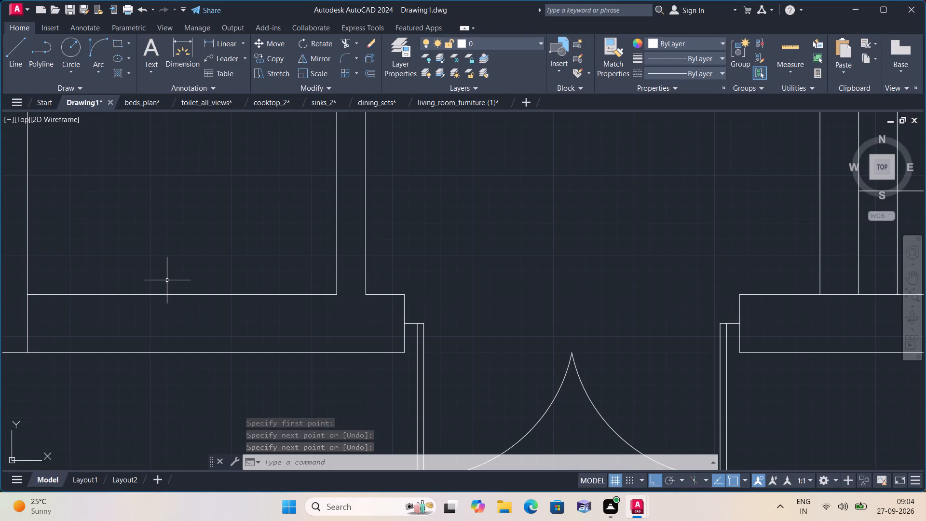
{"action": "scroll", "coordinate": [151, 280], "scroll_direction": "down", "scroll_amount": 2}
{"action": "middle_click_drag", "start_coordinate": [166, 288], "coordinate": [254, 377]}
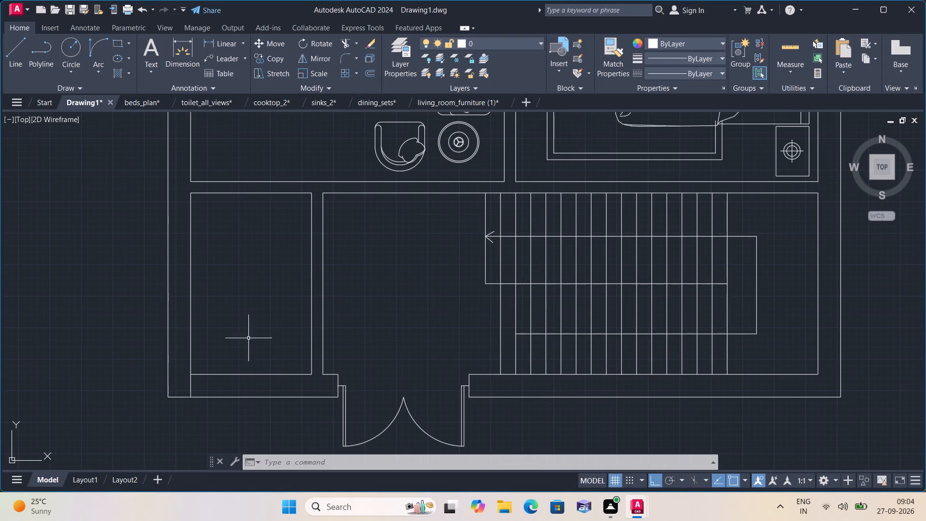
{"action": "scroll", "coordinate": [237, 301], "scroll_direction": "down", "scroll_amount": 1}
{"action": "middle_click_drag", "start_coordinate": [237, 301], "coordinate": [287, 349]}
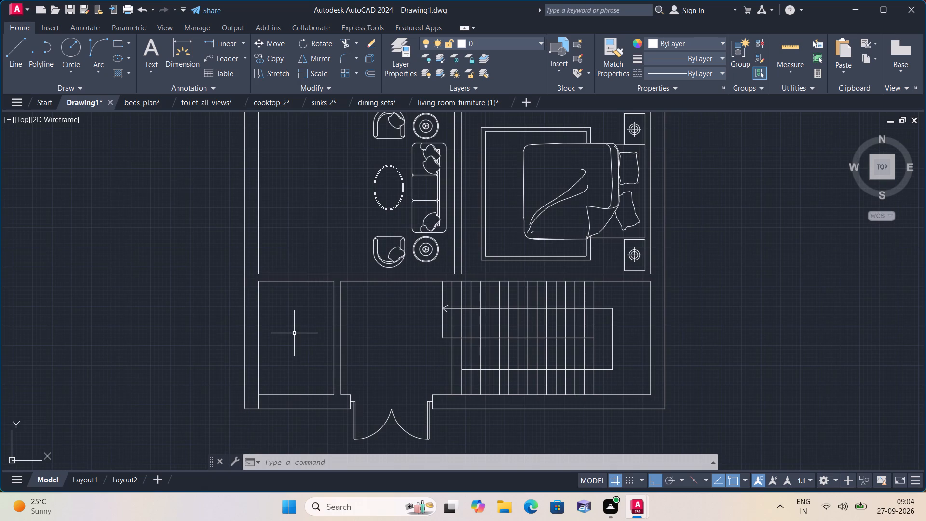
{"action": "middle_click_drag", "start_coordinate": [290, 310], "coordinate": [349, 447]}
{"action": "scroll", "coordinate": [423, 337], "scroll_direction": "down", "scroll_amount": 1}
{"action": "middle_click_drag", "start_coordinate": [419, 337], "coordinate": [401, 406]}
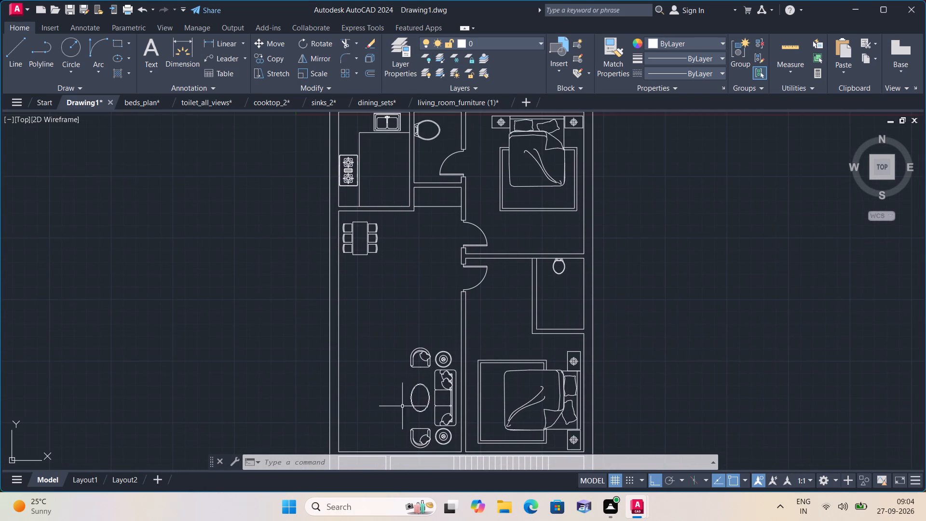
{"action": "middle_click_drag", "start_coordinate": [386, 348], "coordinate": [386, 423]}
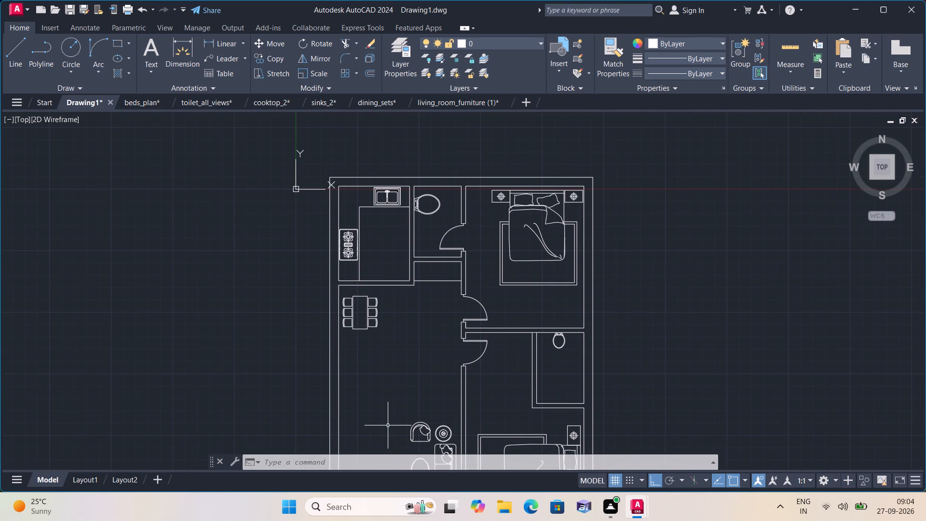
{"action": "scroll", "coordinate": [391, 338], "scroll_direction": "up", "scroll_amount": 1}
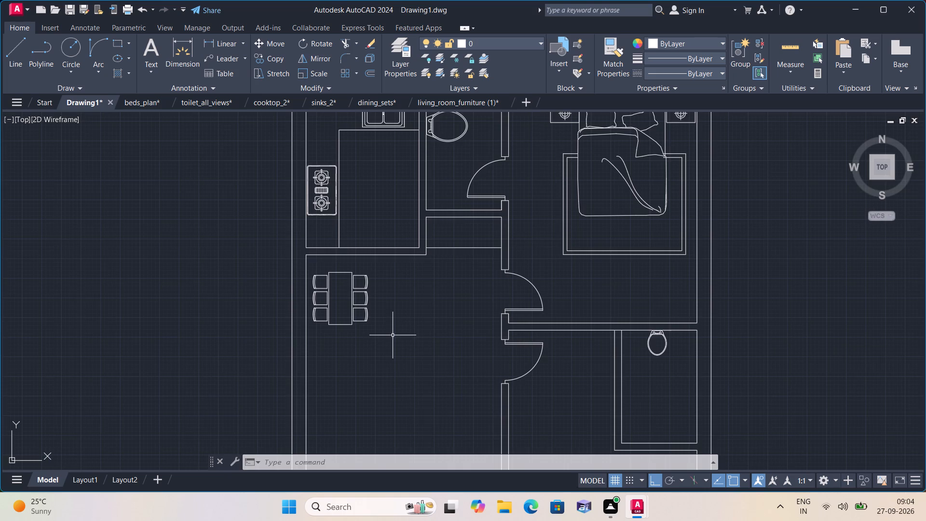
{"action": "middle_click_drag", "start_coordinate": [389, 354], "coordinate": [428, 416]}
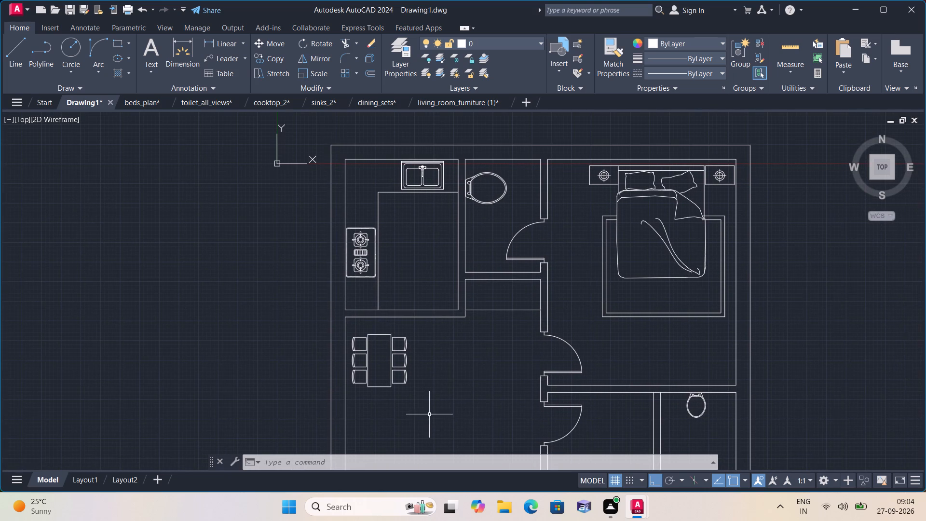
{"action": "middle_click_drag", "start_coordinate": [430, 413], "coordinate": [510, 407]}
{"action": "type", "text": "l"}
{"action": "key", "text": "space"}
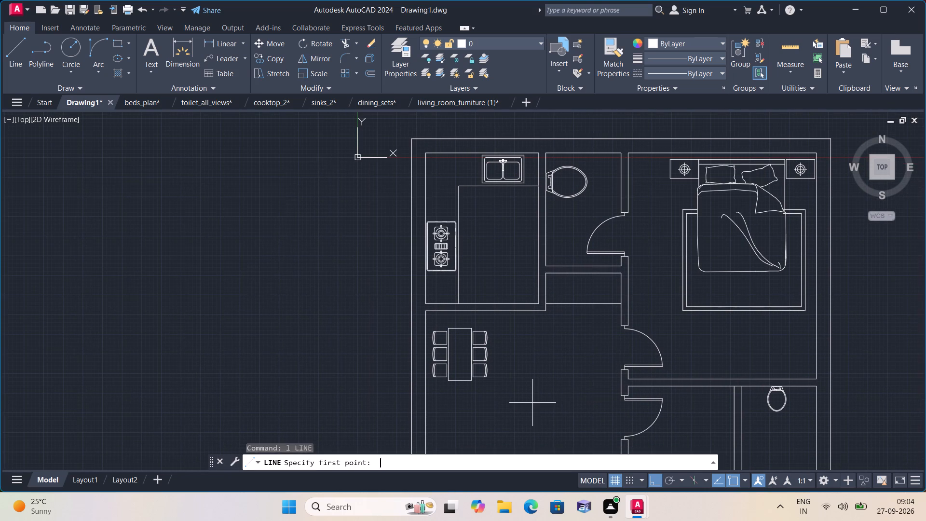
{"action": "scroll", "coordinate": [526, 343], "scroll_direction": "up", "scroll_amount": 1}
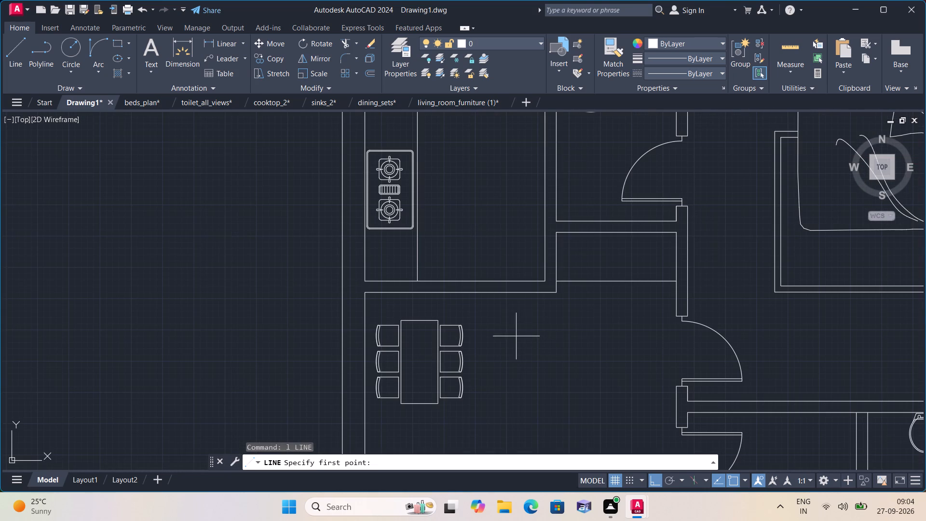
{"action": "left_click", "coordinate": [532, 281]}
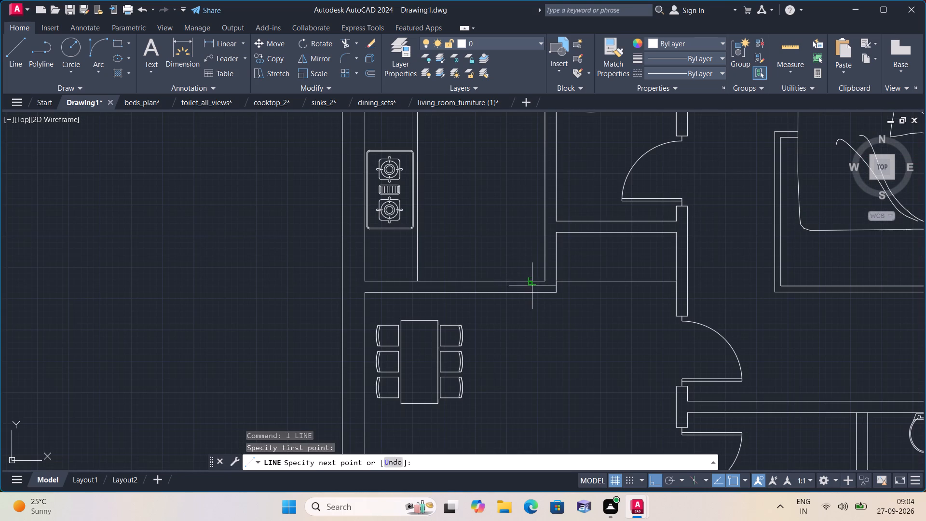
{"action": "left_click", "coordinate": [532, 294]}
{"action": "key", "text": "space"}
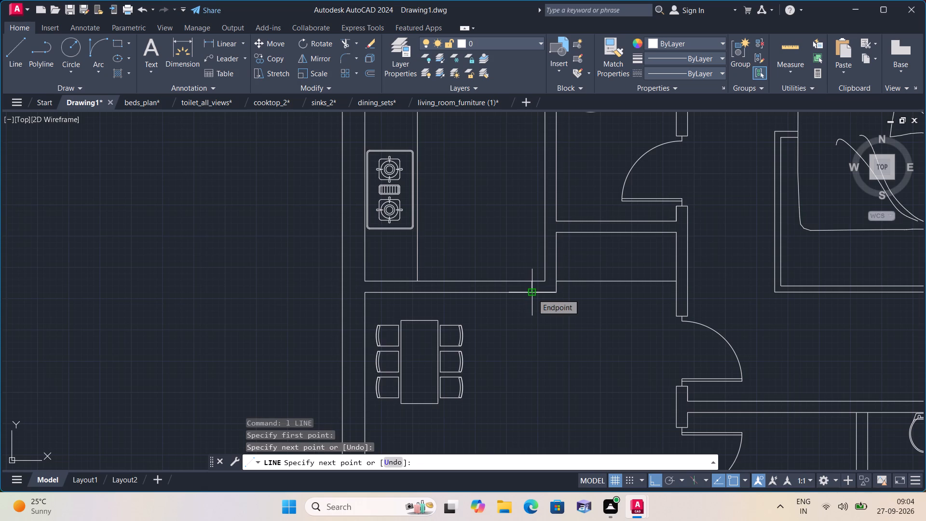
{"action": "key", "text": "space"}
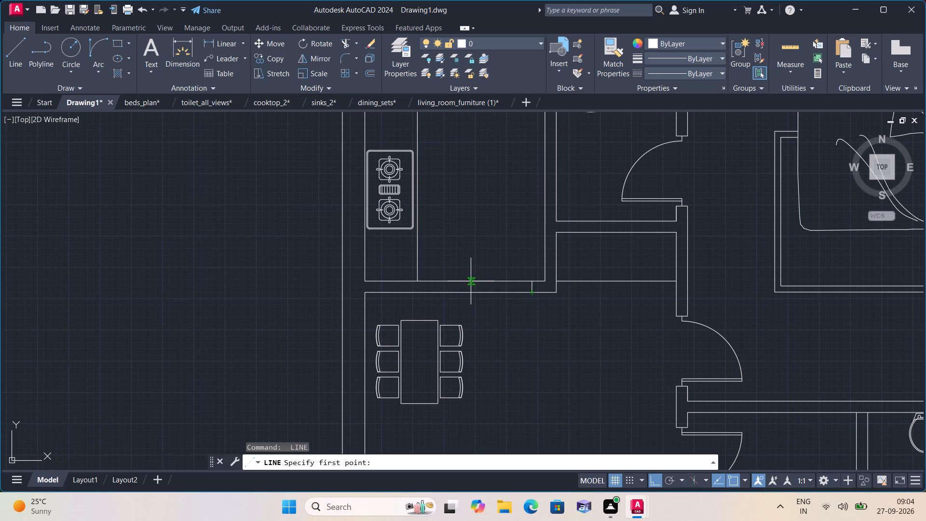
{"action": "left_click", "coordinate": [470, 280]}
{"action": "left_click", "coordinate": [468, 291]}
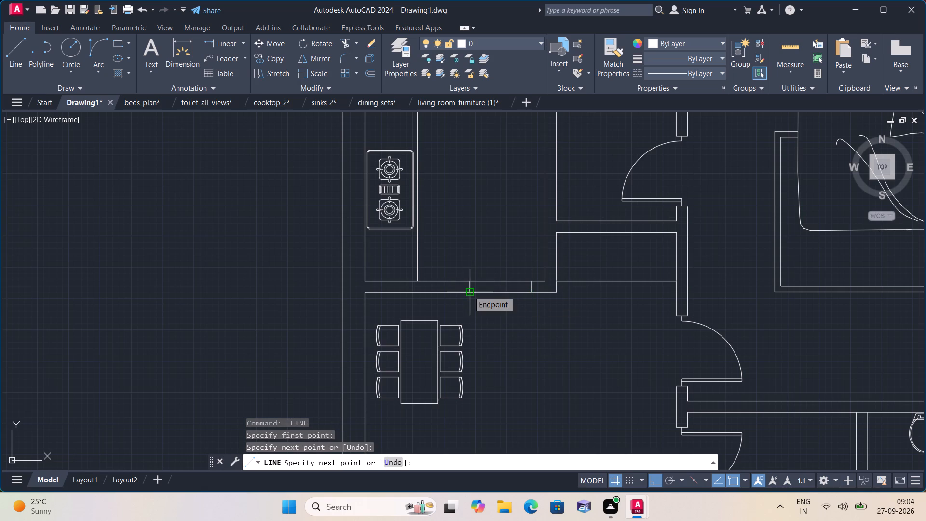
{"action": "key", "text": "space"}
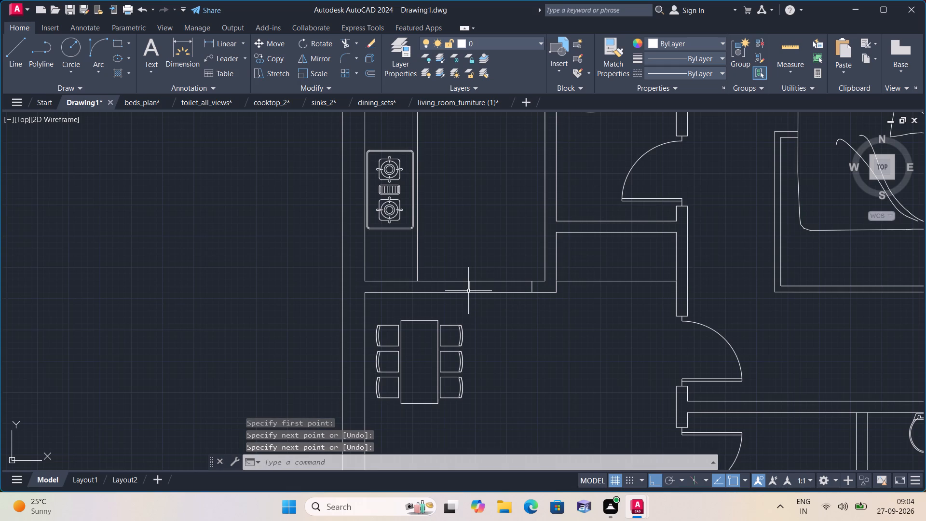
Draw two short lines across the northern outer wall above the toilet beside the kitchen, marking both sides of an opening.
{"action": "scroll", "coordinate": [492, 322], "scroll_direction": "down", "scroll_amount": 1}
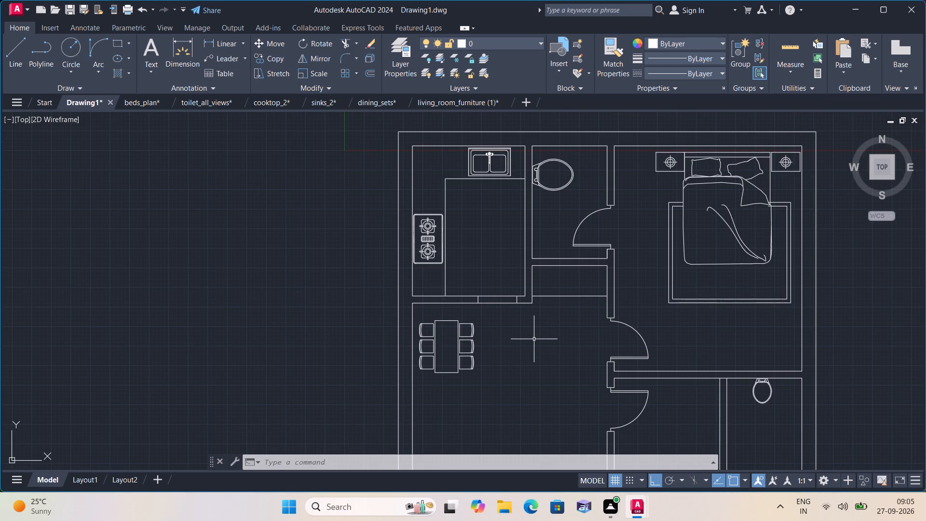
{"action": "key", "text": "space"}
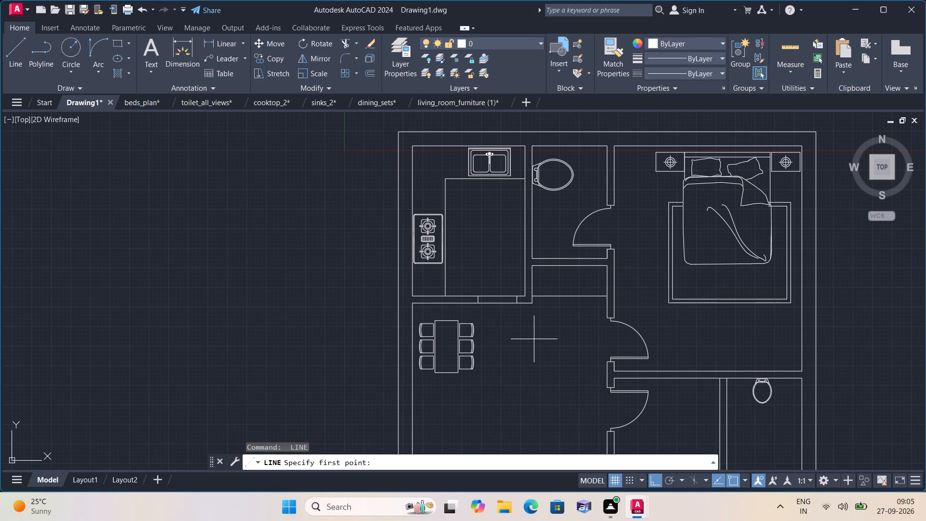
{"action": "scroll", "coordinate": [563, 138], "scroll_direction": "up", "scroll_amount": 1}
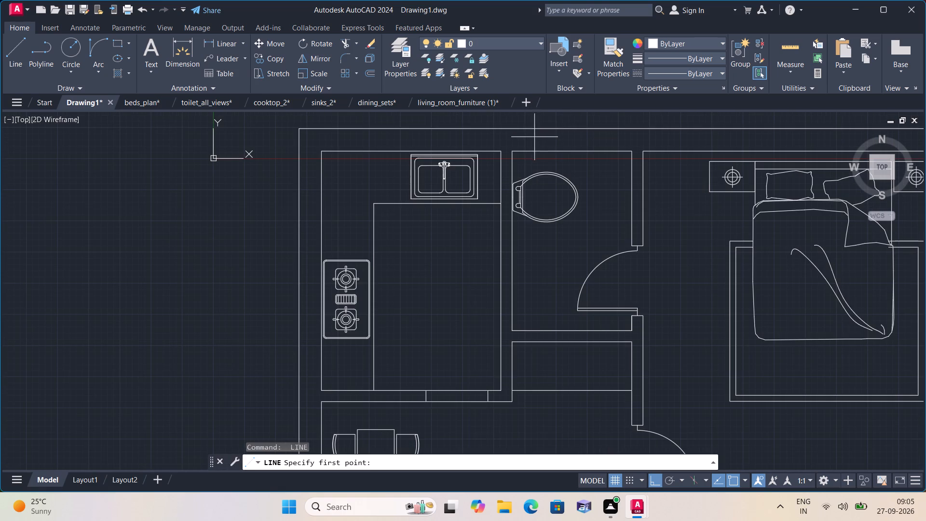
{"action": "middle_click_drag", "start_coordinate": [535, 149], "coordinate": [544, 180]}
{"action": "left_click", "coordinate": [552, 158]}
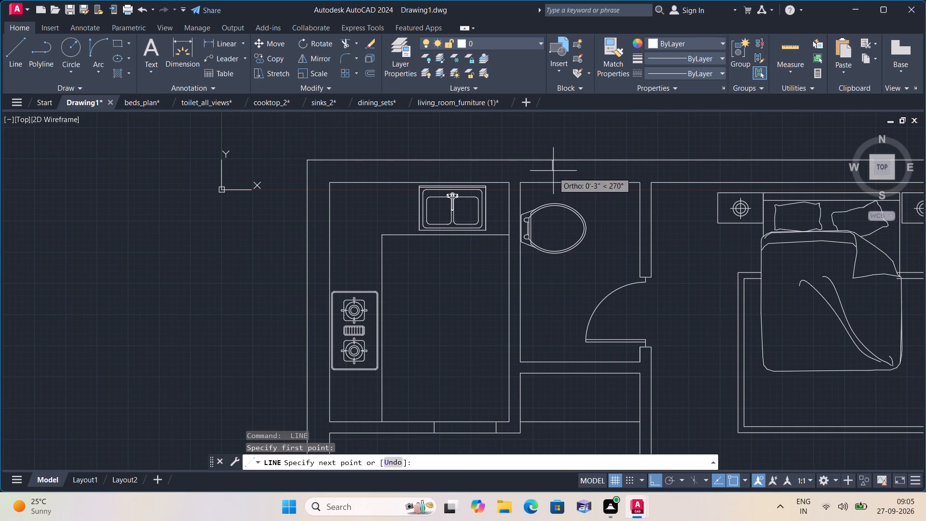
{"action": "left_click", "coordinate": [551, 180]}
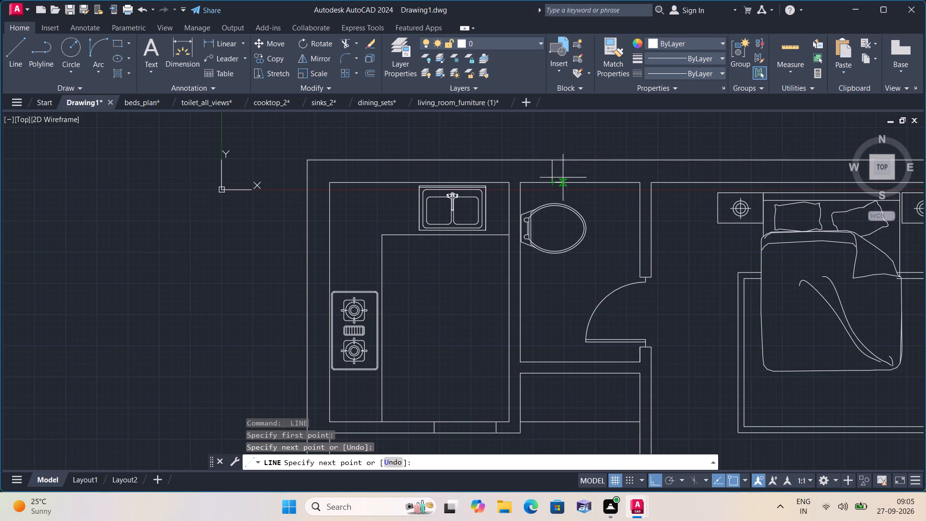
{"action": "key", "text": "space"}
{"action": "left_click", "coordinate": [602, 161]}
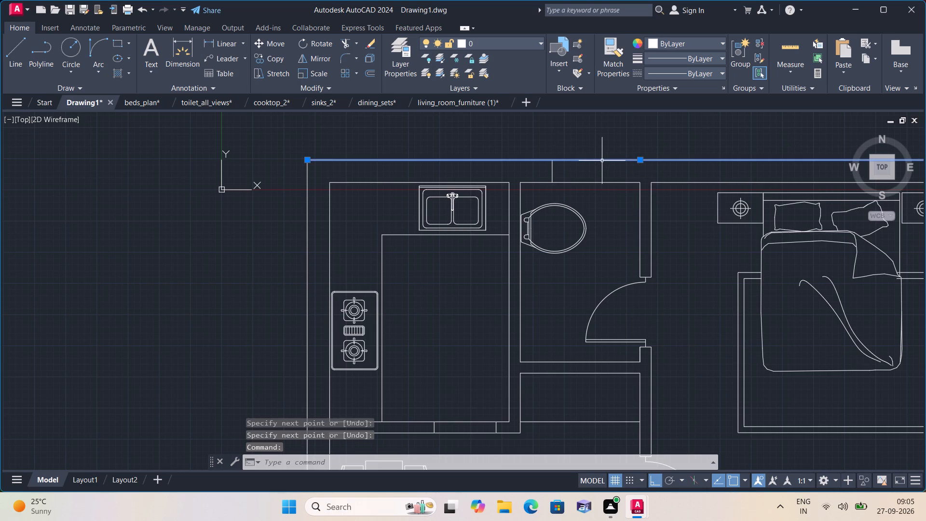
{"action": "key", "text": "Escape"}
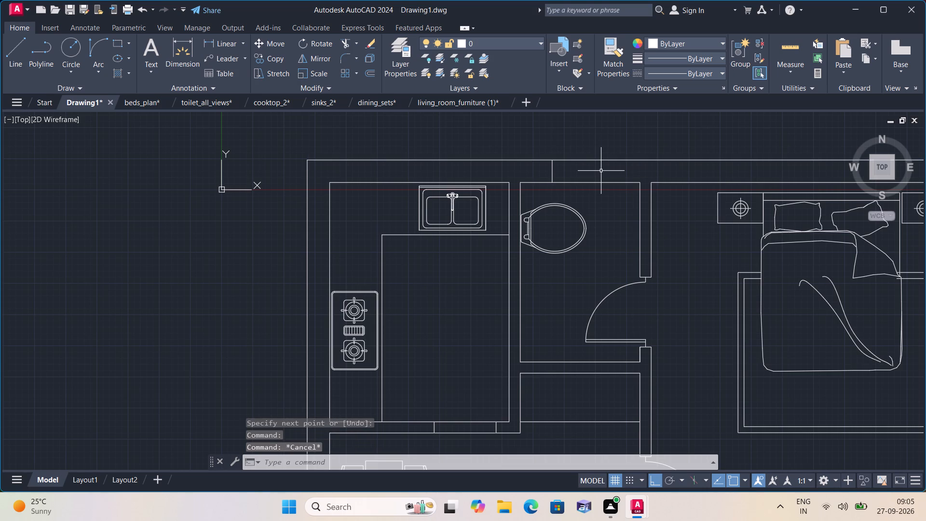
{"action": "key", "text": "space"}
{"action": "left_click", "coordinate": [603, 160]}
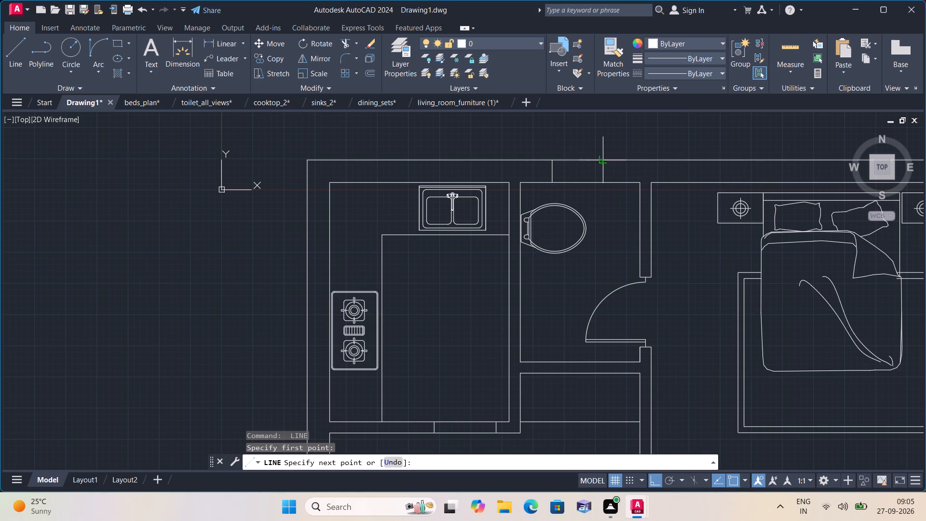
{"action": "left_click", "coordinate": [602, 183]}
{"action": "key", "text": "space"}
Draw two short lines across the eastern outer wall of the southern bedroom's toilet, marking both sides of an opening.
{"action": "scroll", "coordinate": [601, 203], "scroll_direction": "down", "scroll_amount": 1}
{"action": "middle_click_drag", "start_coordinate": [524, 136], "coordinate": [518, 128]}
{"action": "scroll", "coordinate": [518, 128], "scroll_direction": "down", "scroll_amount": 1}
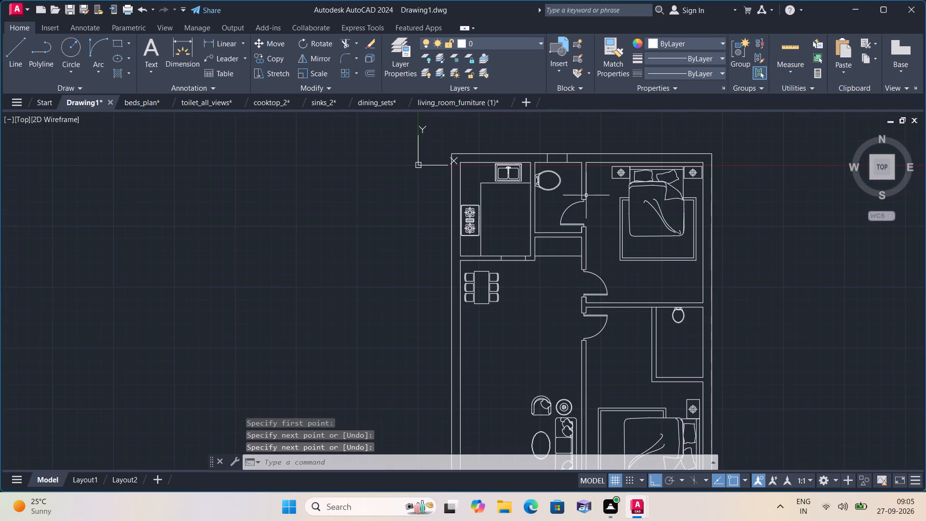
{"action": "middle_click_drag", "start_coordinate": [726, 345], "coordinate": [614, 234]}
{"action": "key", "text": "space"}
{"action": "scroll", "coordinate": [576, 212], "scroll_direction": "up", "scroll_amount": 2}
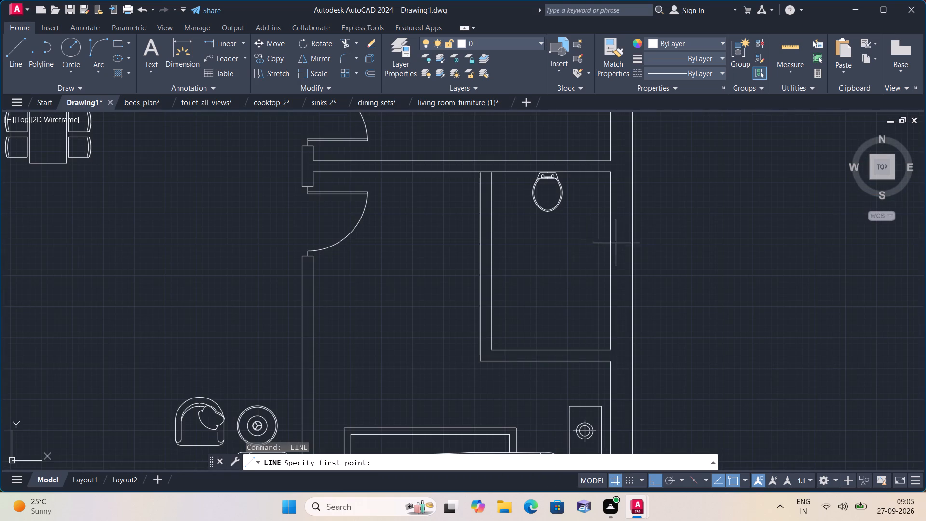
{"action": "left_click", "coordinate": [612, 222]}
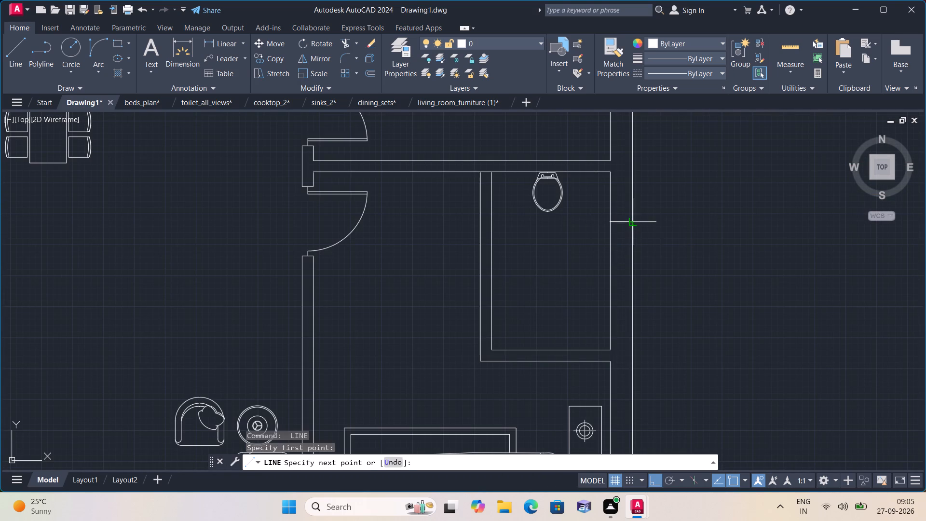
{"action": "left_click", "coordinate": [630, 224]}
{"action": "key", "text": "space"}
{"action": "key", "text": "space"}
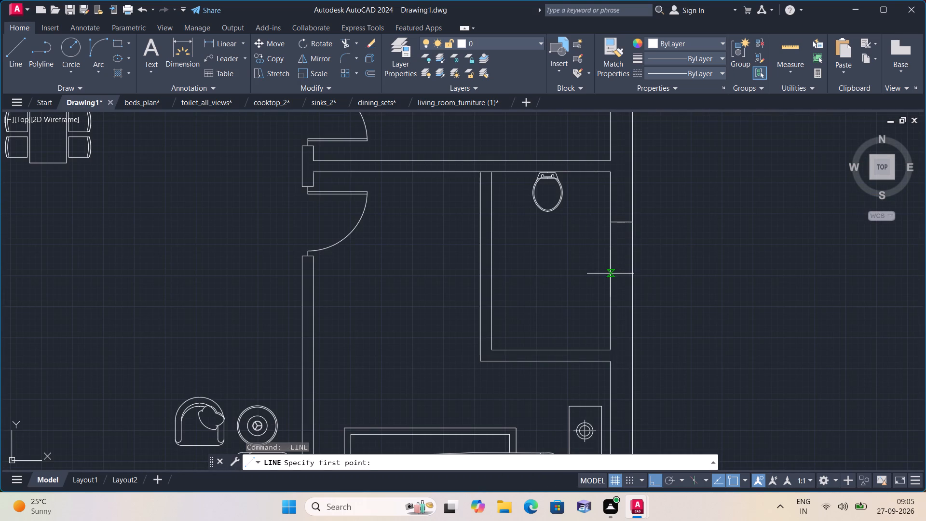
{"action": "left_click", "coordinate": [611, 274]}
{"action": "left_click", "coordinate": [631, 272]}
{"action": "key", "text": "space"}
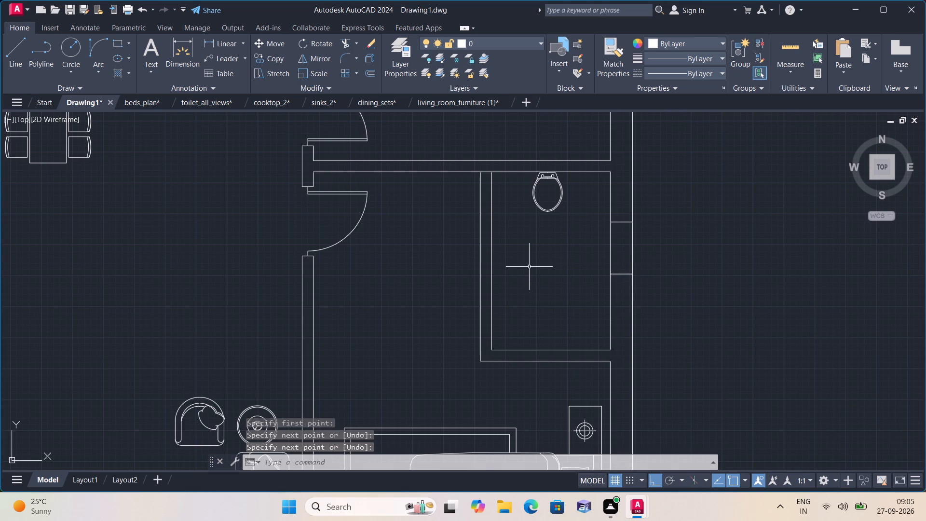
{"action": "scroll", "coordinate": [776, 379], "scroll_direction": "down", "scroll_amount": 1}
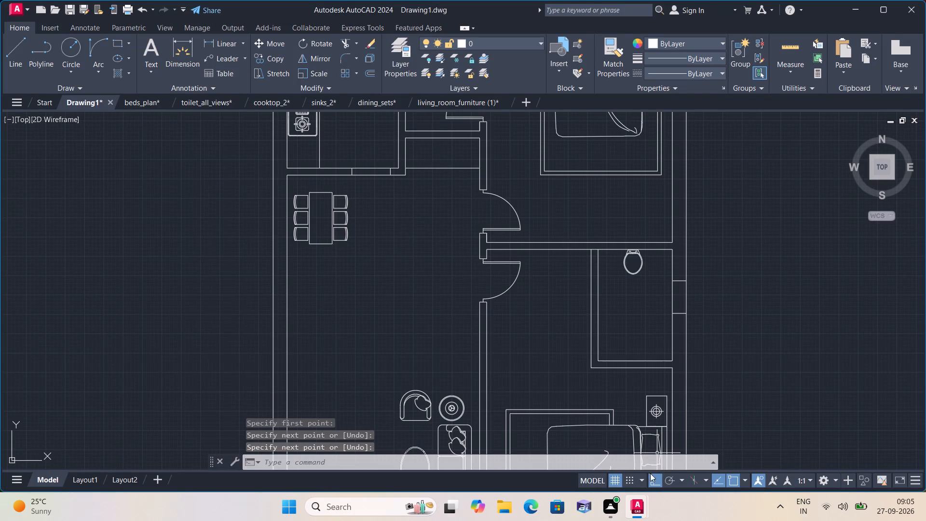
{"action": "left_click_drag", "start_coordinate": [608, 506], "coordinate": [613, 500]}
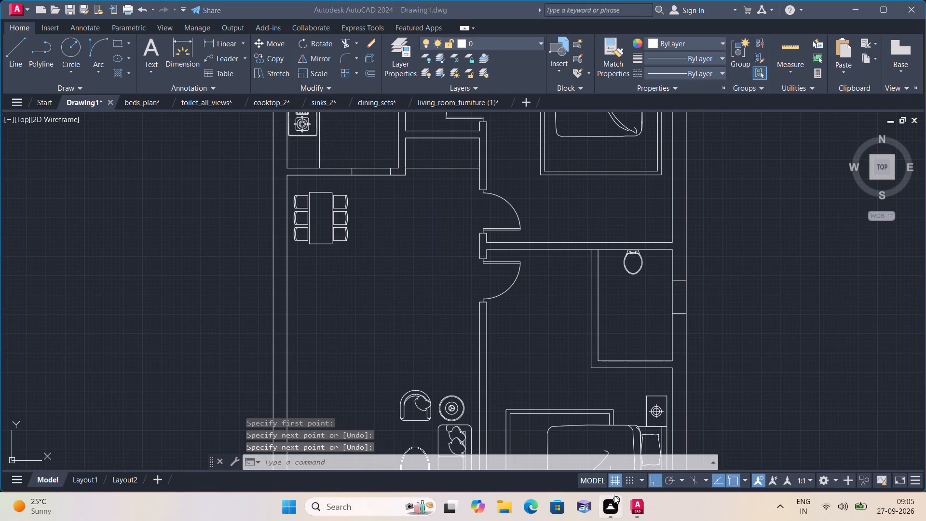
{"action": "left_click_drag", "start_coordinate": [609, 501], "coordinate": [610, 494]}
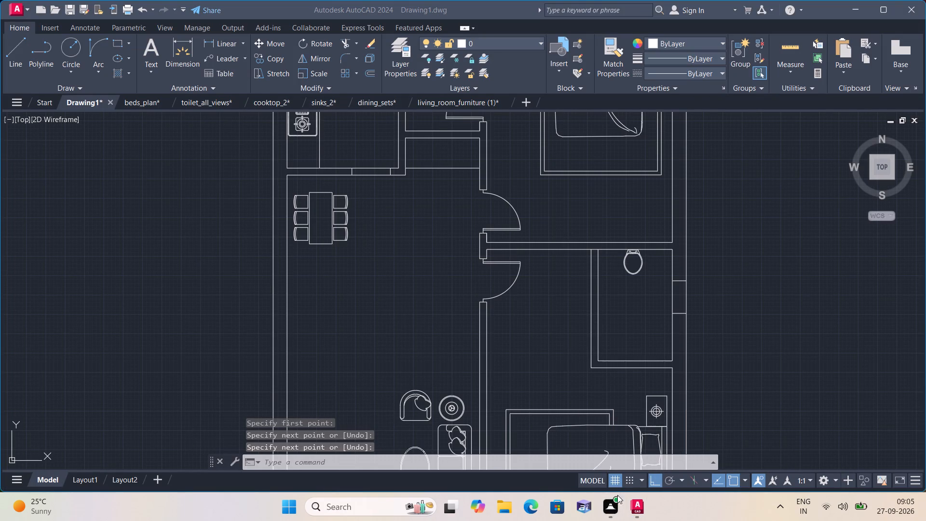
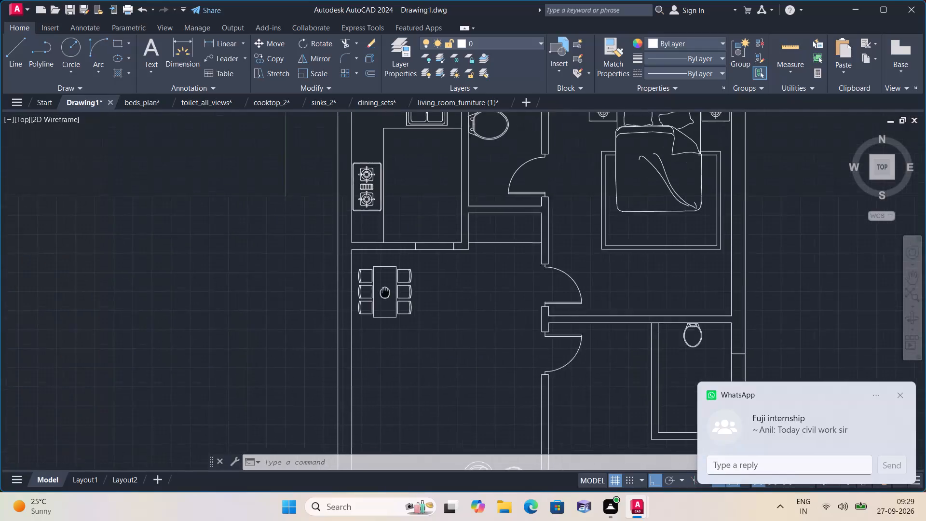
Look over the kitchen, dining area and bedrooms, and the overall floor plan.
{"action": "middle_click_drag", "start_coordinate": [425, 281], "coordinate": [424, 313]}
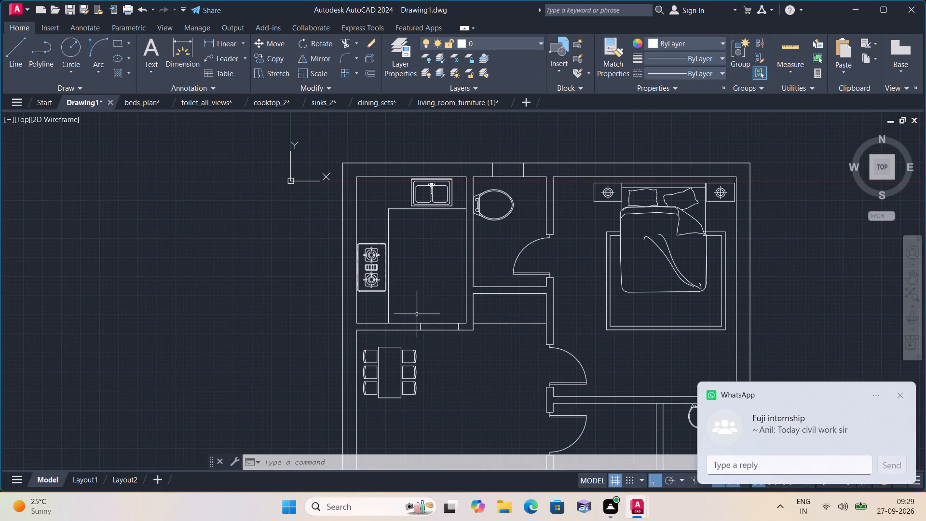
{"action": "scroll", "coordinate": [417, 314], "scroll_direction": "down", "scroll_amount": 2}
{"action": "scroll", "coordinate": [425, 319], "scroll_direction": "up", "scroll_amount": 4}
{"action": "scroll", "coordinate": [425, 318], "scroll_direction": "down", "scroll_amount": 2}
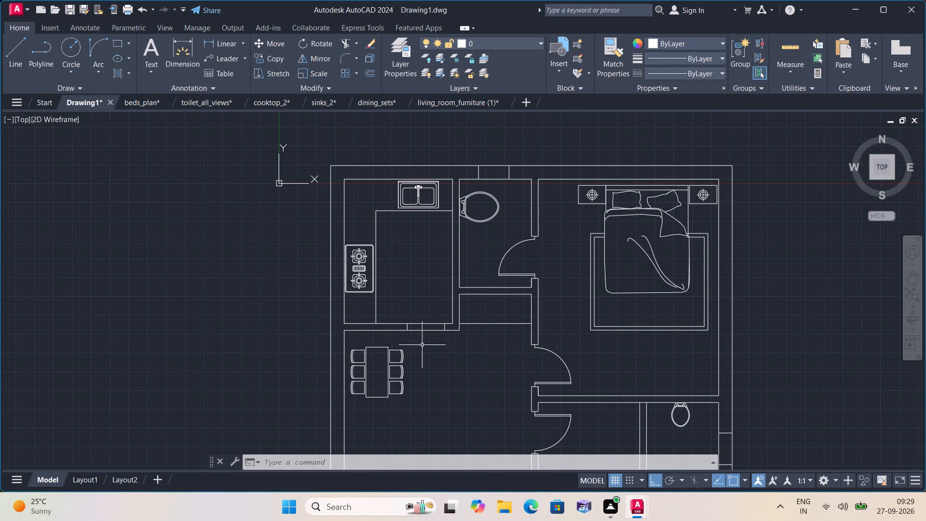
{"action": "scroll", "coordinate": [436, 382], "scroll_direction": "up", "scroll_amount": 3}
{"action": "scroll", "coordinate": [456, 378], "scroll_direction": "down", "scroll_amount": 2}
{"action": "scroll", "coordinate": [469, 266], "scroll_direction": "down", "scroll_amount": 1}
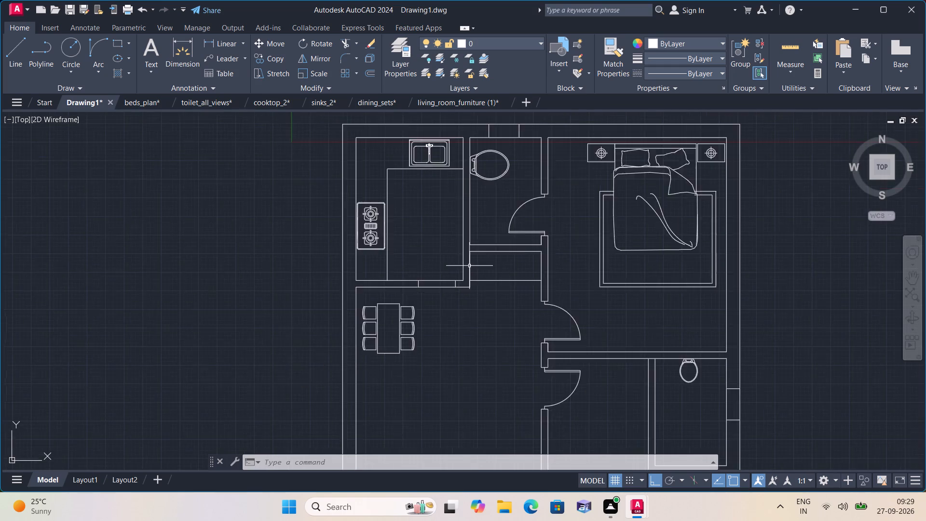
{"action": "scroll", "coordinate": [469, 266], "scroll_direction": "down", "scroll_amount": 1}
{"action": "middle_click_drag", "start_coordinate": [469, 314], "coordinate": [423, 231]}
{"action": "scroll", "coordinate": [453, 299], "scroll_direction": "down", "scroll_amount": 1}
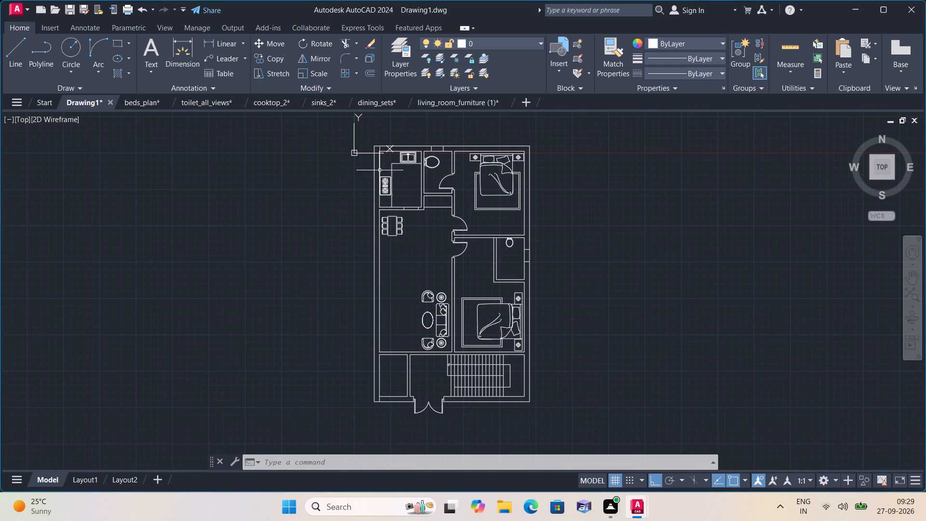
Draw a closed upright rectangle 5' tall and 9" wide with lines in the empty space east of the floor plan.
{"action": "type", "text": "l"}
{"action": "key", "text": "space"}
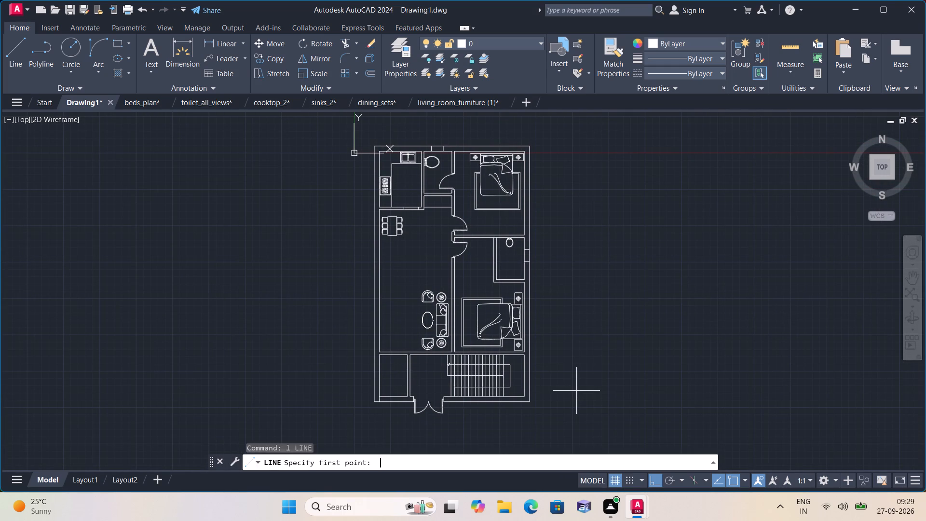
{"action": "left_click", "coordinate": [713, 276]}
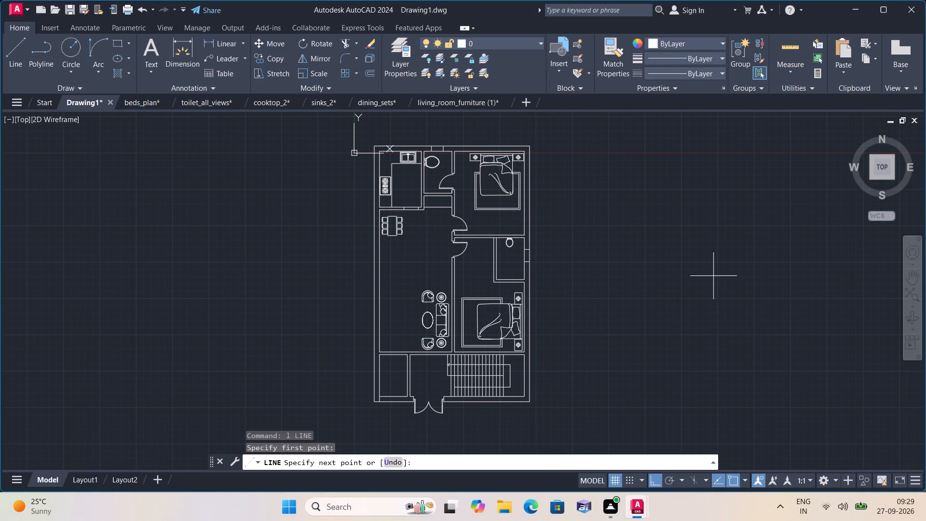
{"action": "type", "text": "5'"}
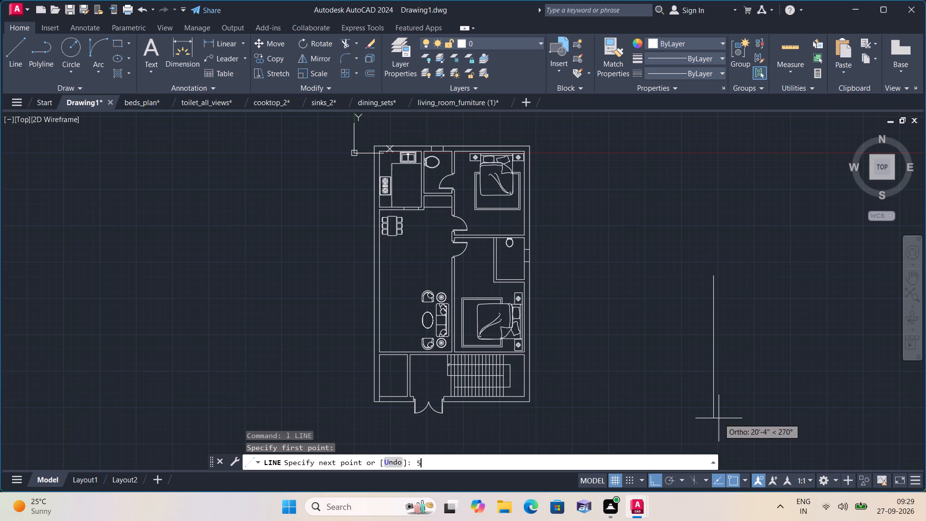
{"action": "key", "text": "space"}
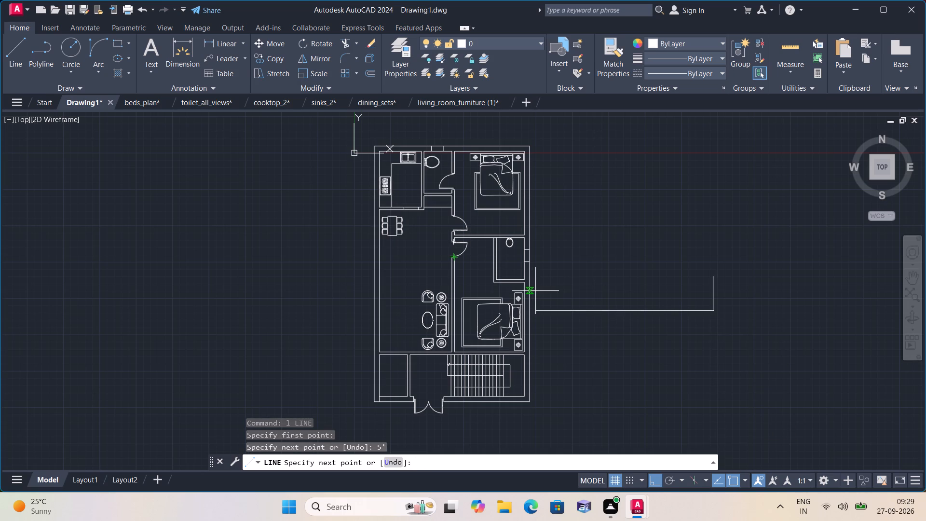
{"action": "key", "text": "9"}
{"action": "key", "text": "shift+quotedbl"}
{"action": "key", "text": "space"}
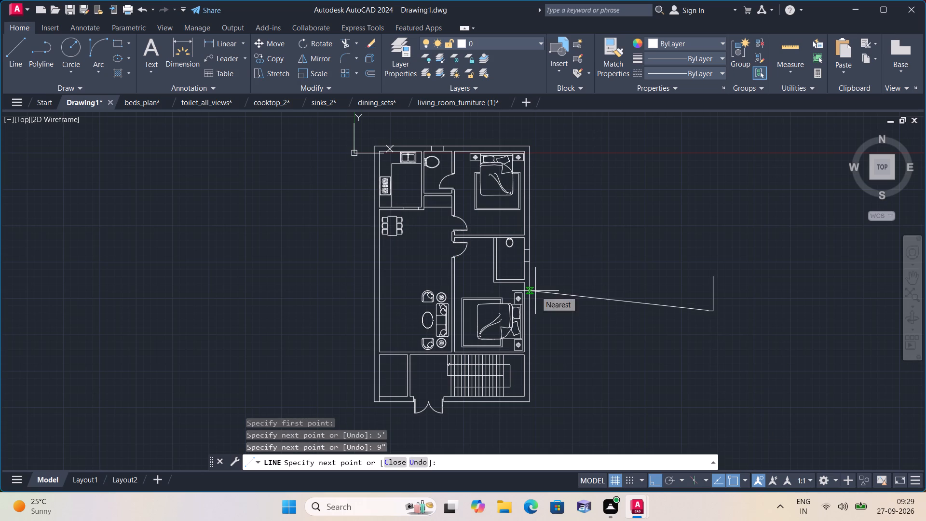
{"action": "key", "text": "9"}
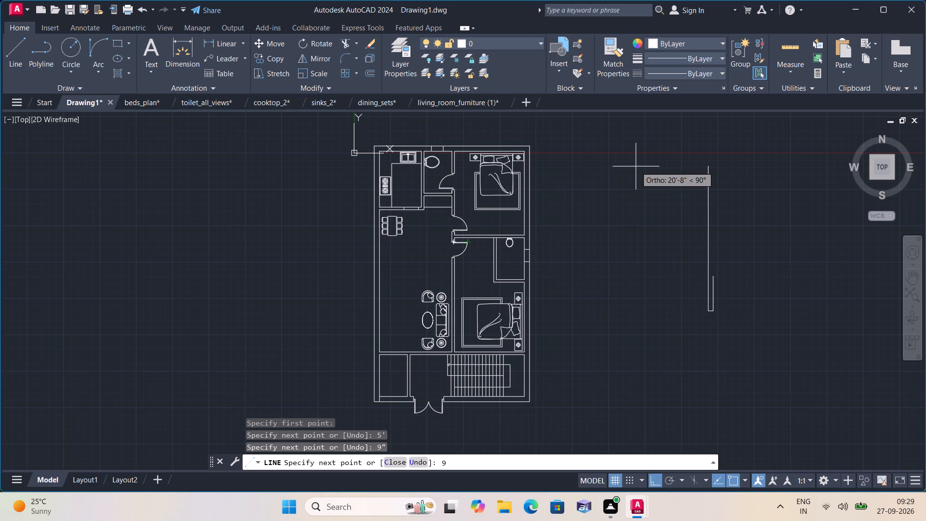
{"action": "key", "text": "BackSpace"}
{"action": "type", "text": "5'"}
{"action": "key", "text": "space"}
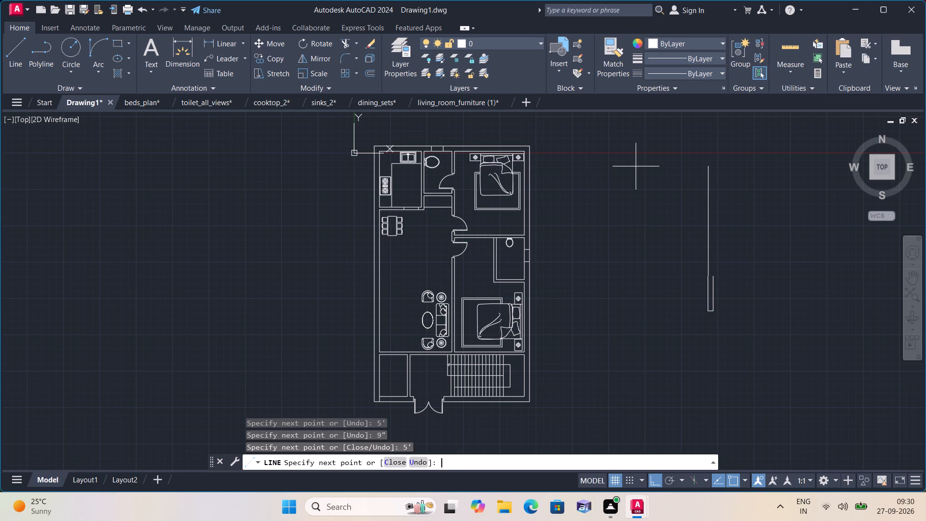
{"action": "scroll", "coordinate": [671, 264], "scroll_direction": "up", "scroll_amount": 2}
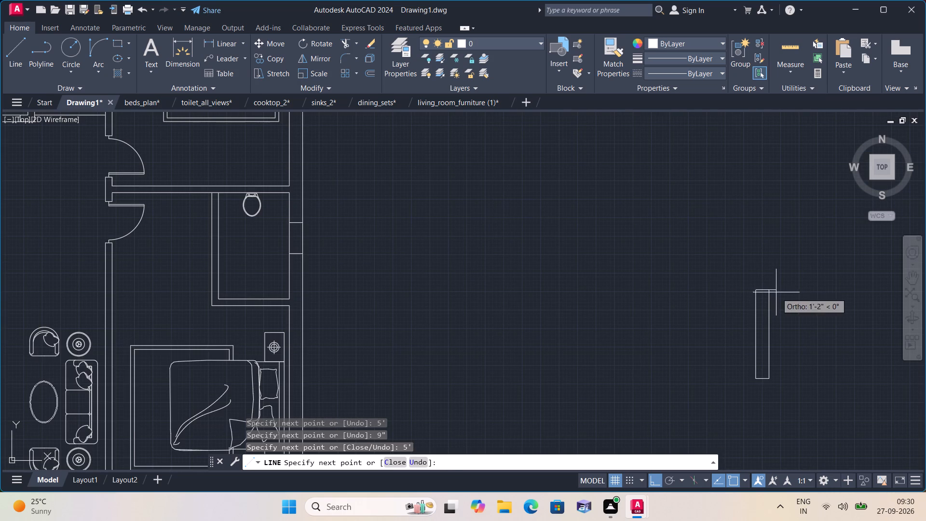
{"action": "left_click", "coordinate": [768, 293]}
{"action": "key", "text": "space"}
Draw a vertical centre line in the upright rectangle between the midpoints of its two short sides.
{"action": "key", "text": "space"}
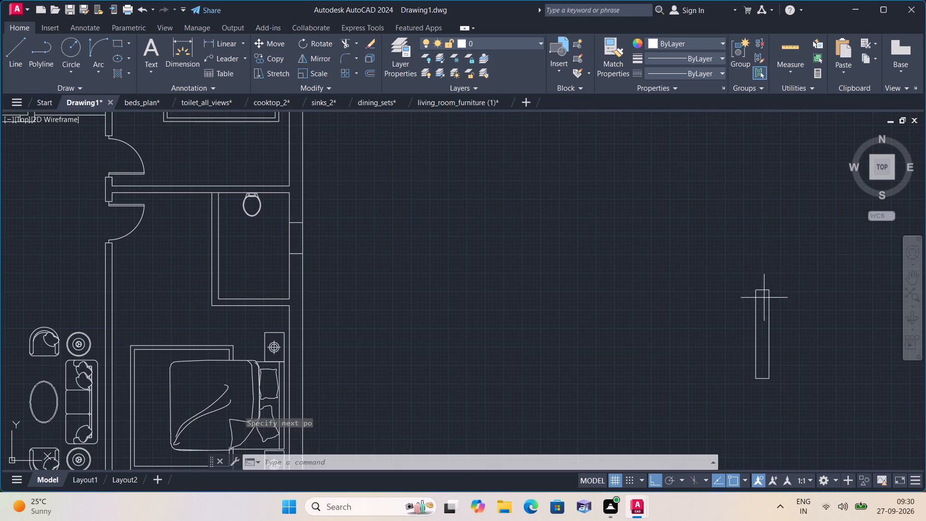
{"action": "left_click", "coordinate": [762, 291]}
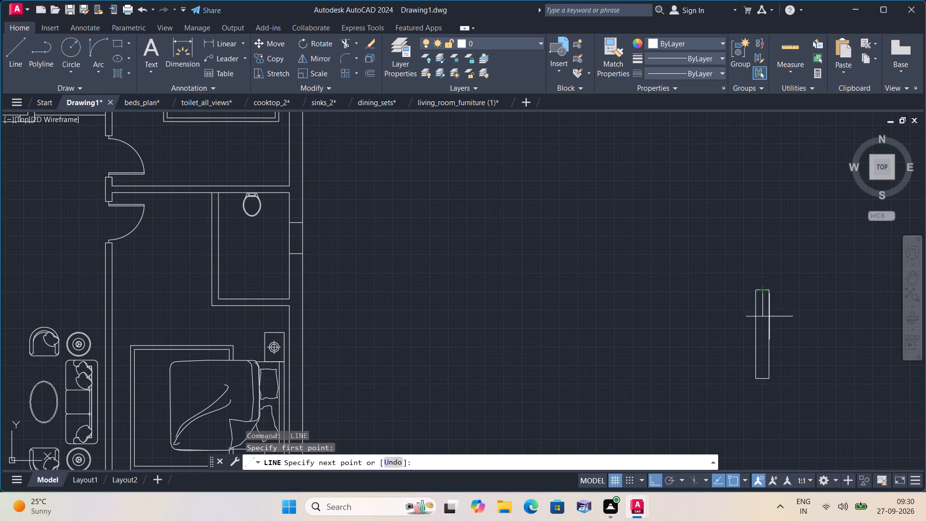
{"action": "left_click", "coordinate": [759, 377]}
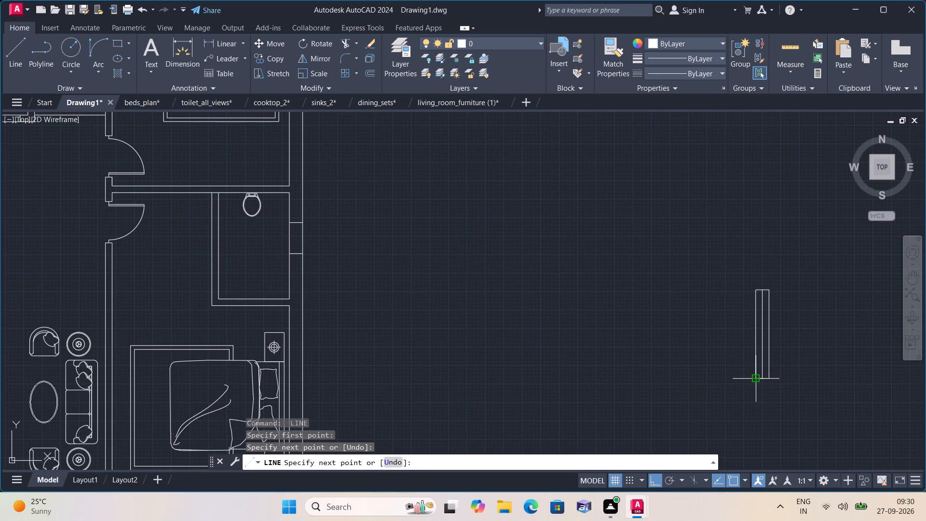
{"action": "key", "text": "space"}
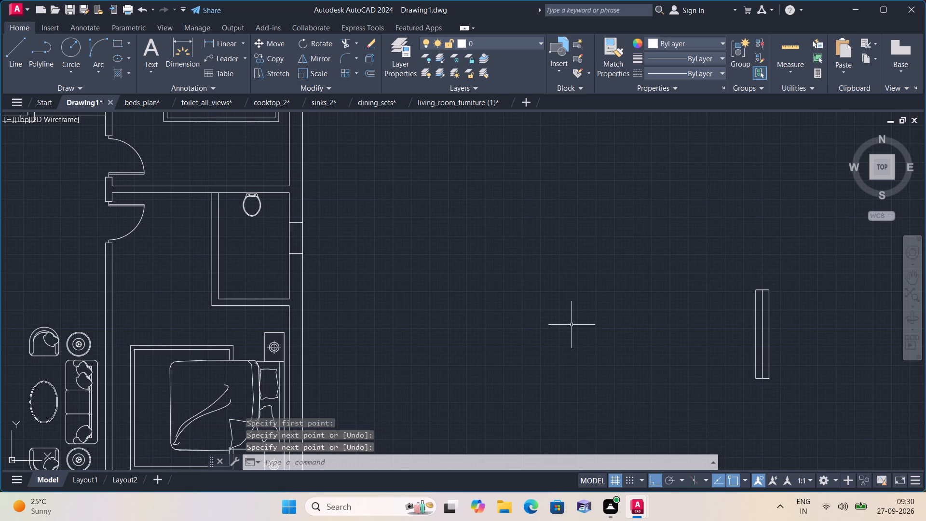
Draw a 5' horizontal line between the floor plan and the upright rectangle.
{"action": "scroll", "coordinate": [571, 320], "scroll_direction": "down", "scroll_amount": 1}
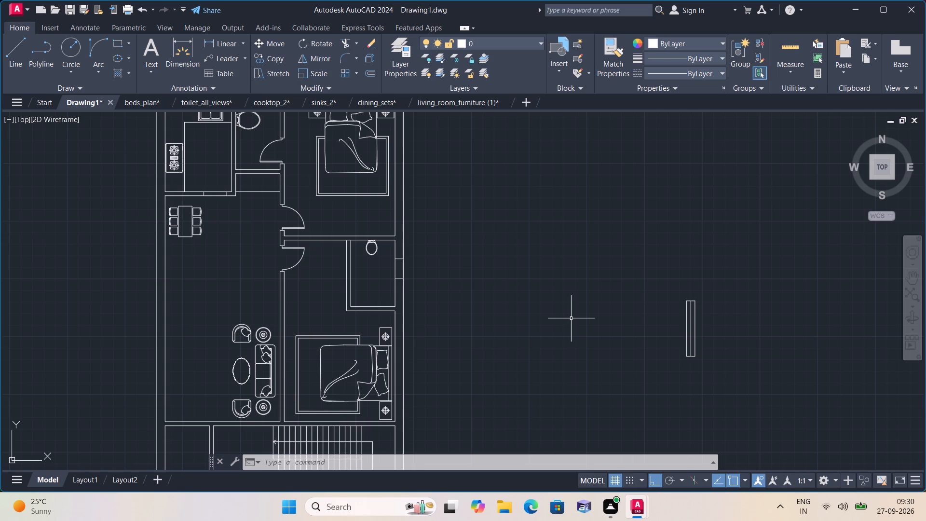
{"action": "key", "text": "l"}
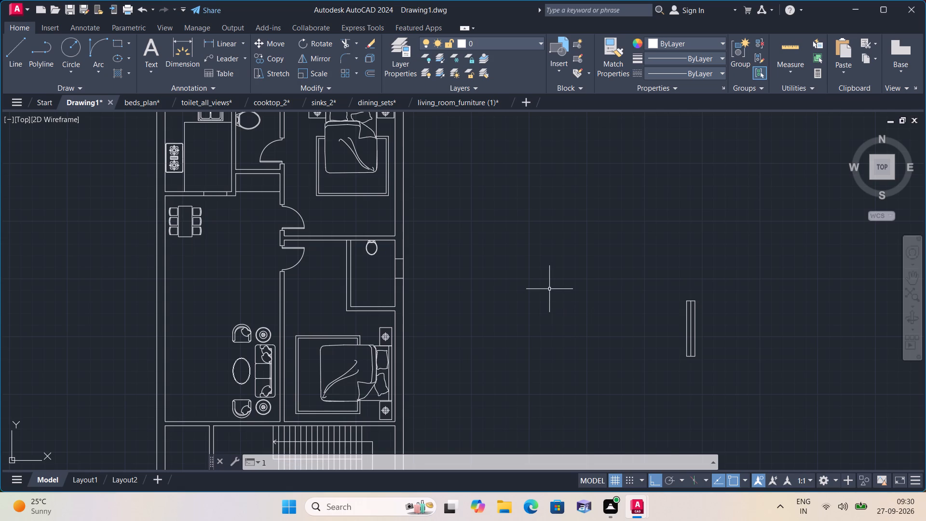
{"action": "left_click", "coordinate": [549, 289]}
{"action": "key", "text": "space"}
{"action": "left_click", "coordinate": [530, 295]}
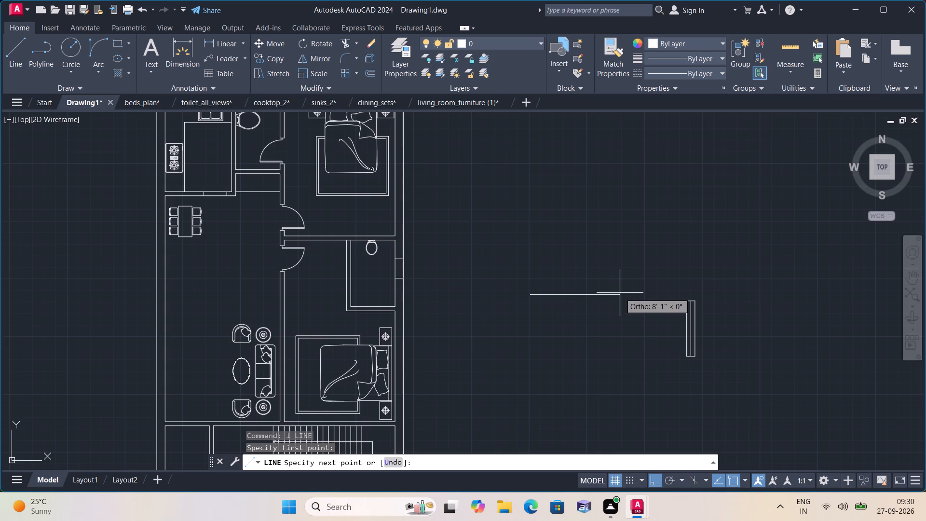
{"action": "type", "text": "5'"}
{"action": "key", "text": "space"}
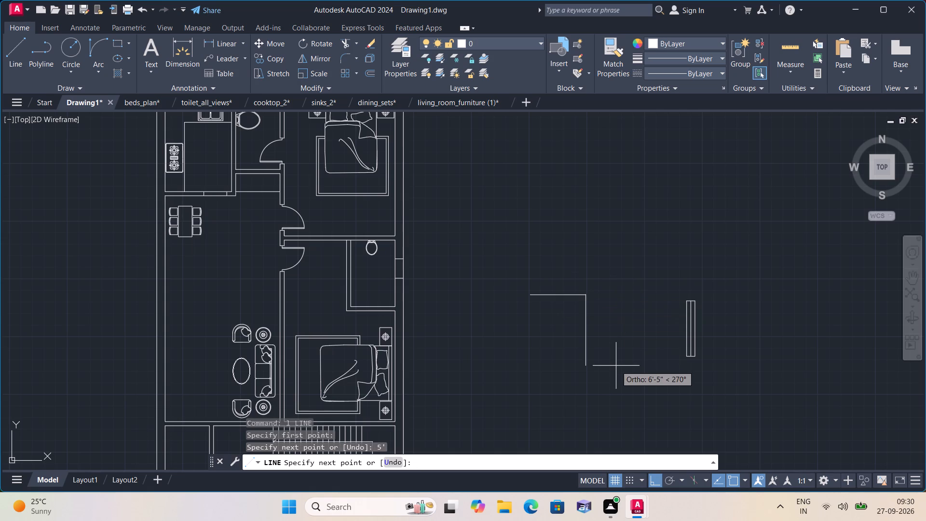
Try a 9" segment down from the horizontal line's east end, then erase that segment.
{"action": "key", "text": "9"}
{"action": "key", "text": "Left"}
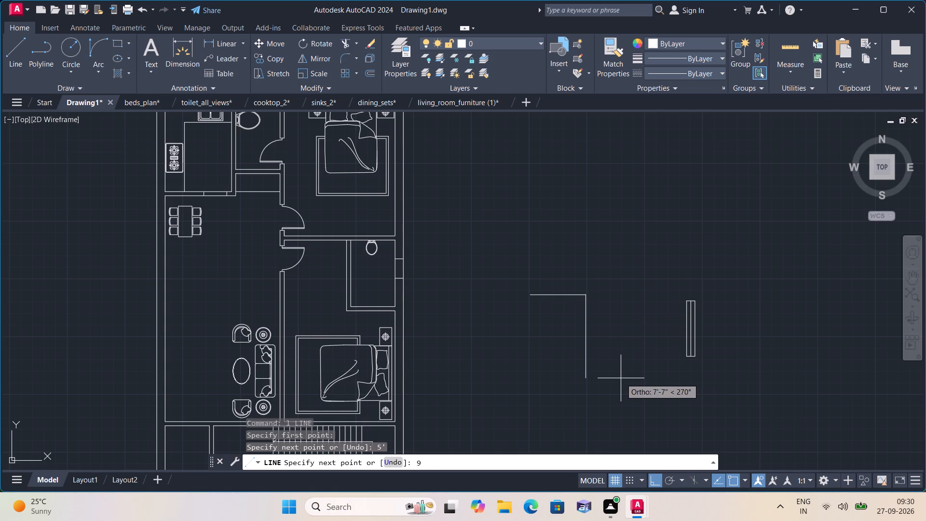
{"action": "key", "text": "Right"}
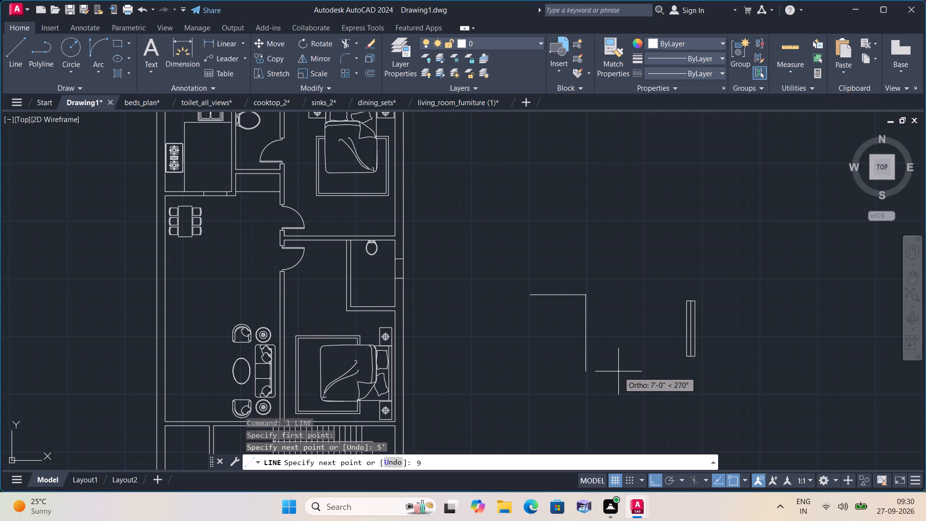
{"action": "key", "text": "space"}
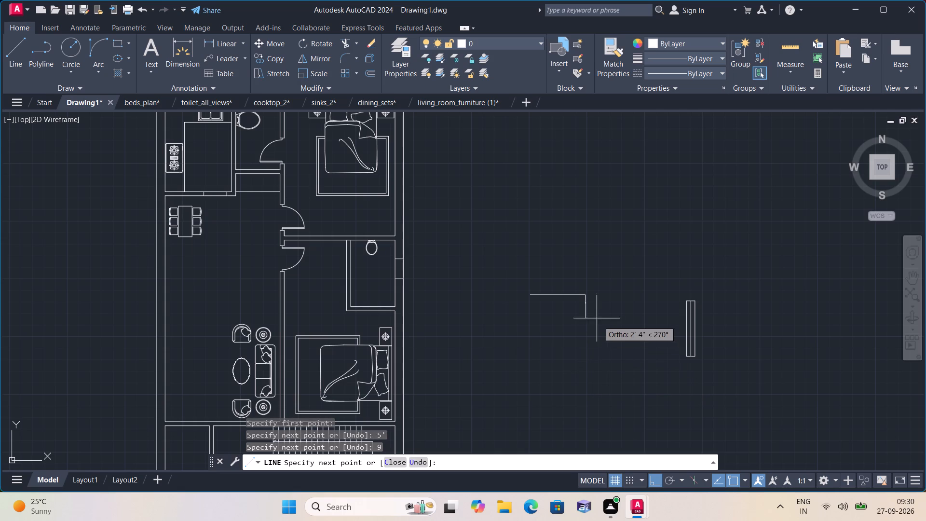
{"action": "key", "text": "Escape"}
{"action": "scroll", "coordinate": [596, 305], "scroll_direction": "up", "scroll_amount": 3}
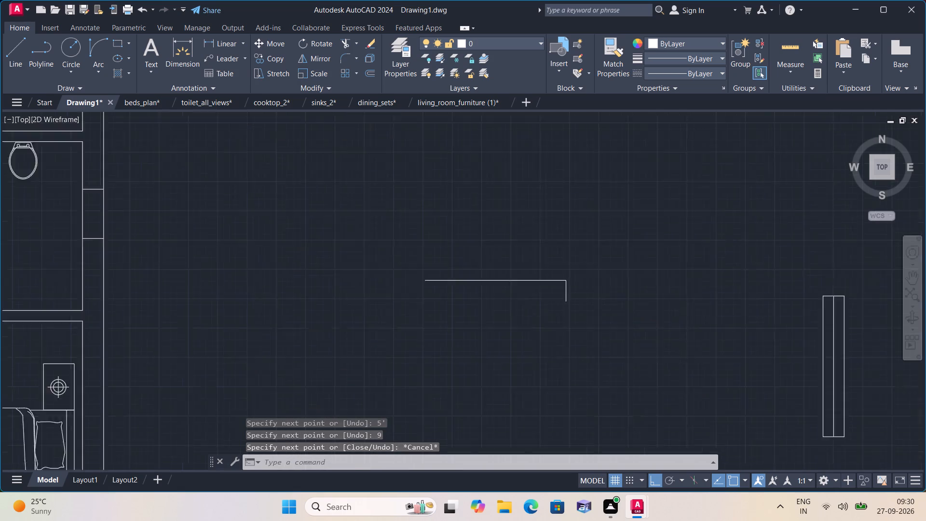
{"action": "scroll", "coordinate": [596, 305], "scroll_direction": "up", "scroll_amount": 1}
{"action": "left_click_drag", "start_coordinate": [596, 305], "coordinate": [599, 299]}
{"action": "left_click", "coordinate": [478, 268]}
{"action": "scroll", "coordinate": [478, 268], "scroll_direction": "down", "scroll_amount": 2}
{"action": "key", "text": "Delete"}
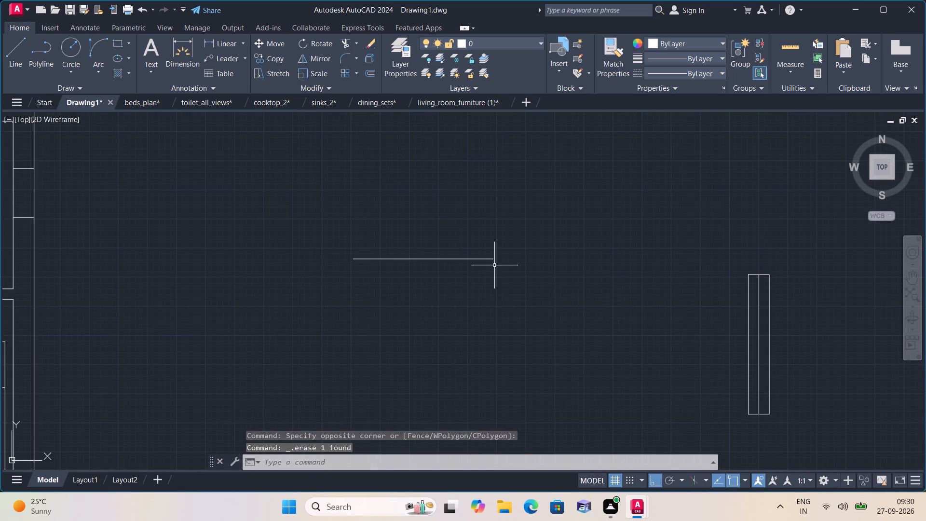
Complete the horizontal rectangle from the line's east end with a 9" side down, a 5' lower side and a closing side.
{"action": "type", "text": "l"}
{"action": "key", "text": "space"}
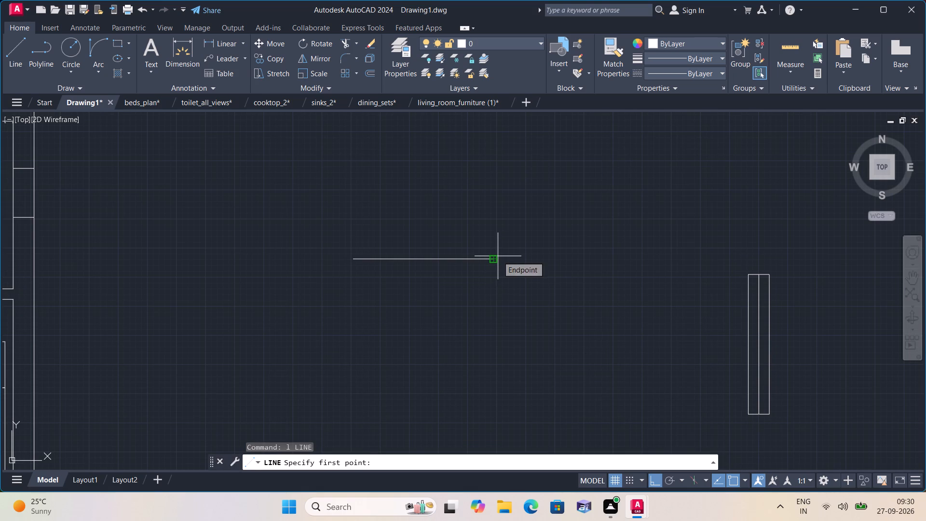
{"action": "left_click", "coordinate": [498, 260]}
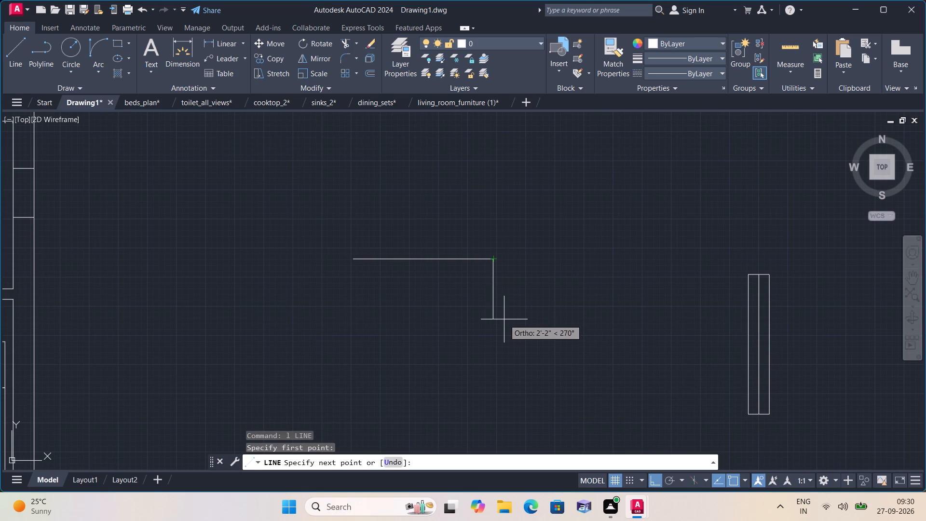
{"action": "key", "text": "9"}
{"action": "key", "text": "shift+quotedbl"}
{"action": "key", "text": "space"}
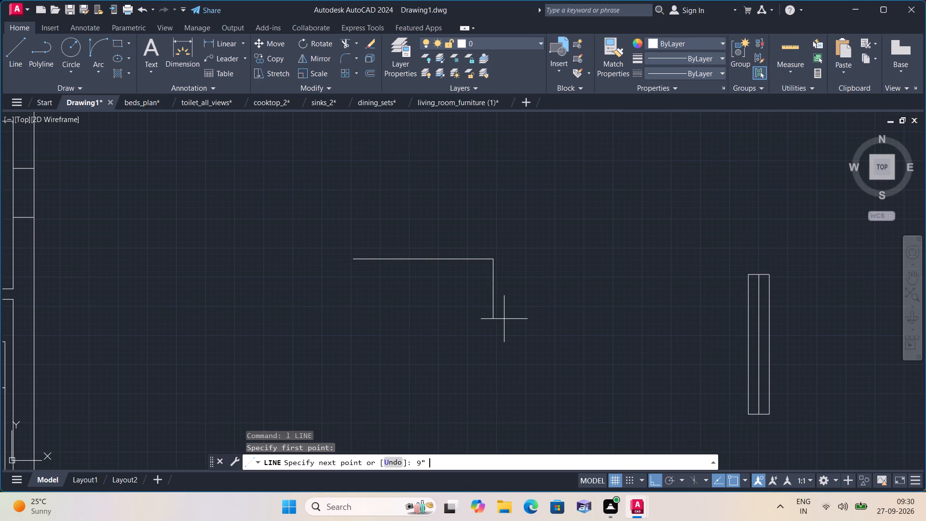
{"action": "type", "text": "5'"}
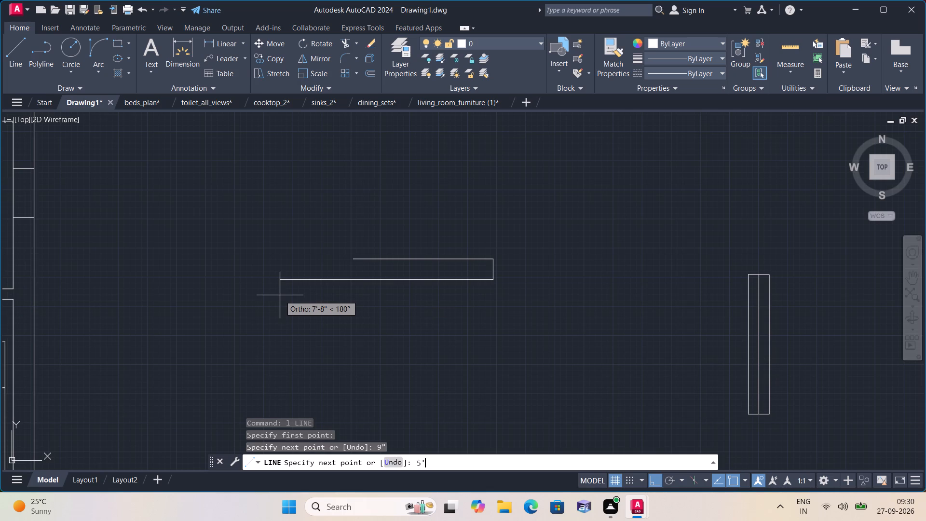
{"action": "key", "text": "space"}
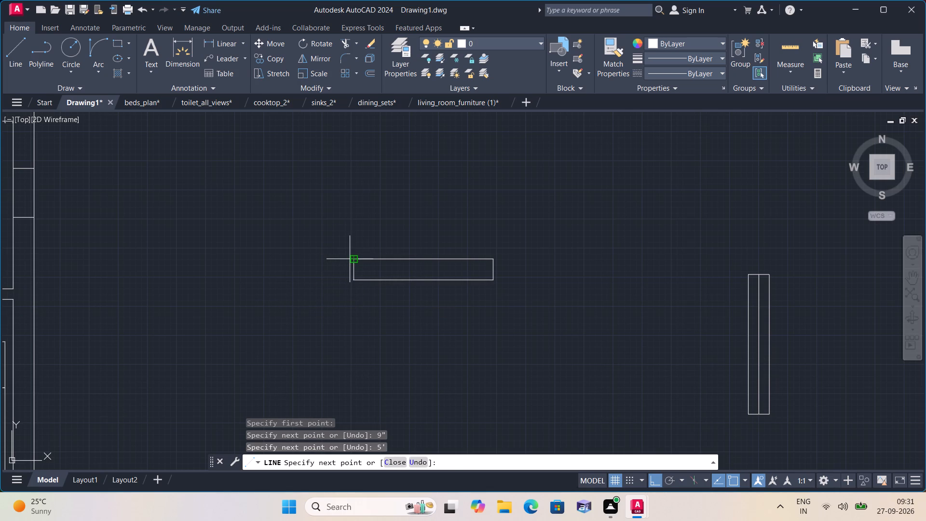
{"action": "left_click", "coordinate": [350, 259]}
{"action": "key", "text": "space"}
Draw a horizontal centre line in the new rectangle between the midpoints of its two short sides.
{"action": "key", "text": "space"}
{"action": "left_click", "coordinate": [354, 269]}
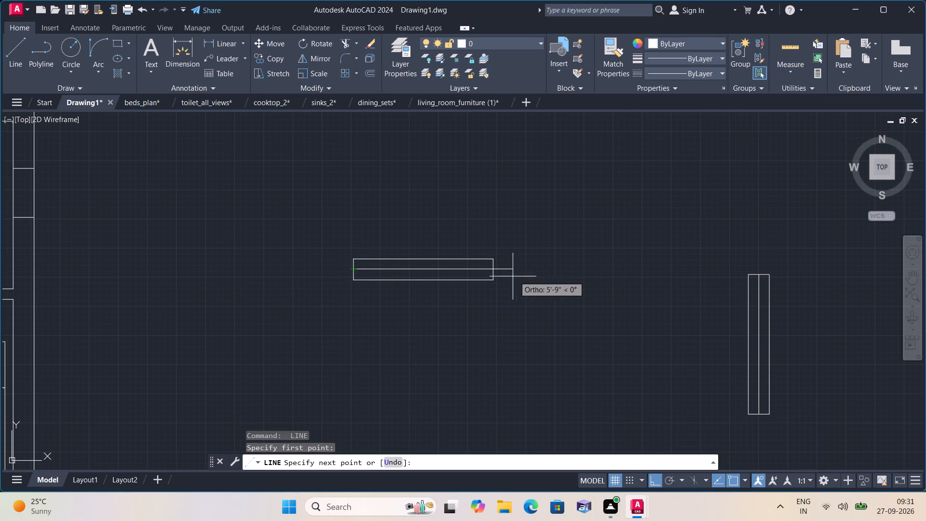
{"action": "left_click", "coordinate": [490, 269]}
{"action": "key", "text": "space"}
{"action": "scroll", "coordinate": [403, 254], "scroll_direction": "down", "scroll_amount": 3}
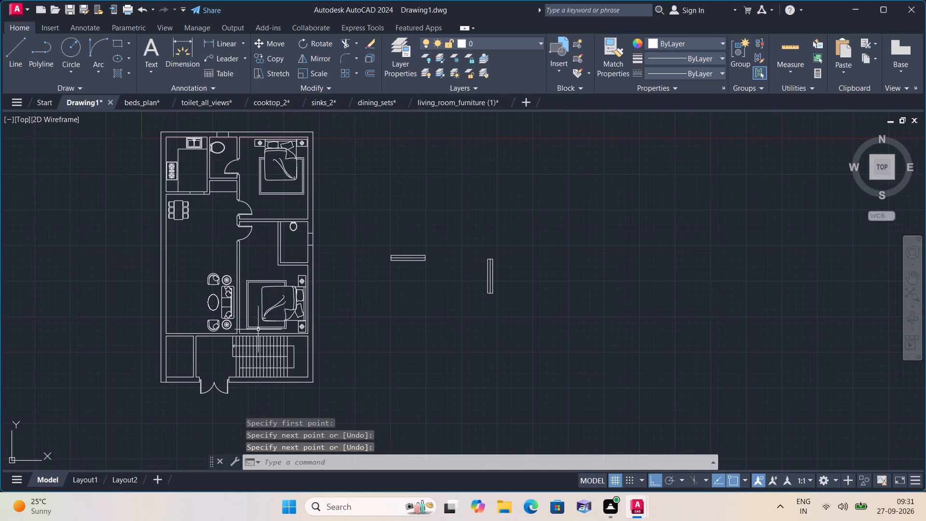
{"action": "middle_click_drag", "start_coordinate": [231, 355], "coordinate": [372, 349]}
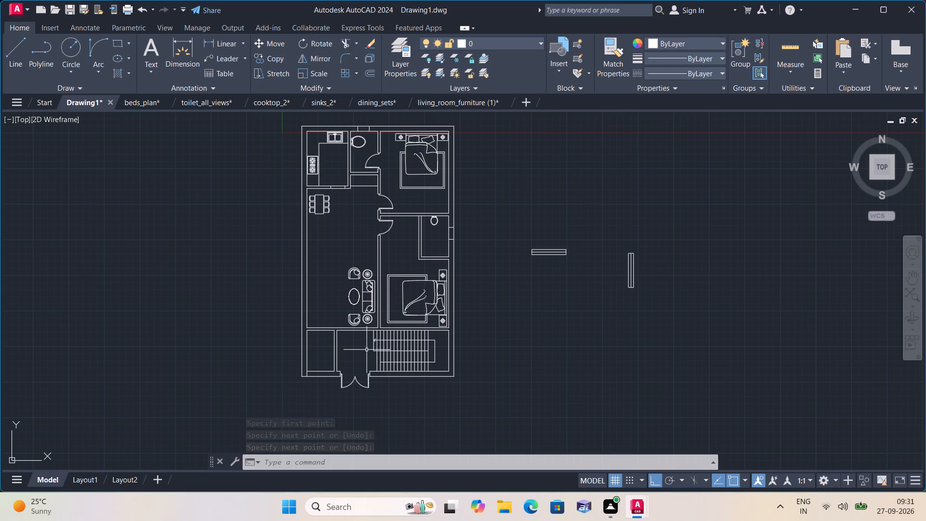
Draw a 3' by 9" horizontal rectangle with lines in the empty space just southeast of the floor plan.
{"action": "scroll", "coordinate": [367, 350], "scroll_direction": "up", "scroll_amount": 1}
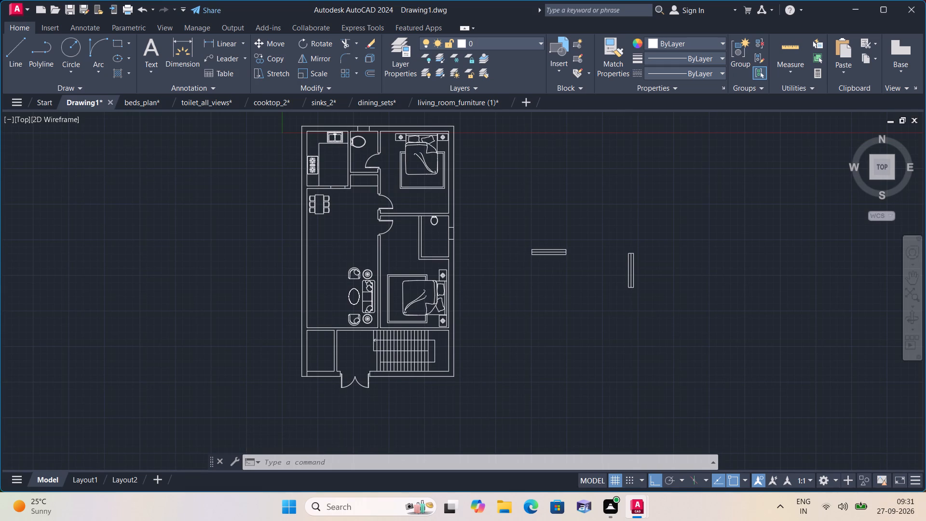
{"action": "scroll", "coordinate": [367, 350], "scroll_direction": "down", "scroll_amount": 1}
{"action": "middle_click_drag", "start_coordinate": [362, 344], "coordinate": [390, 353]}
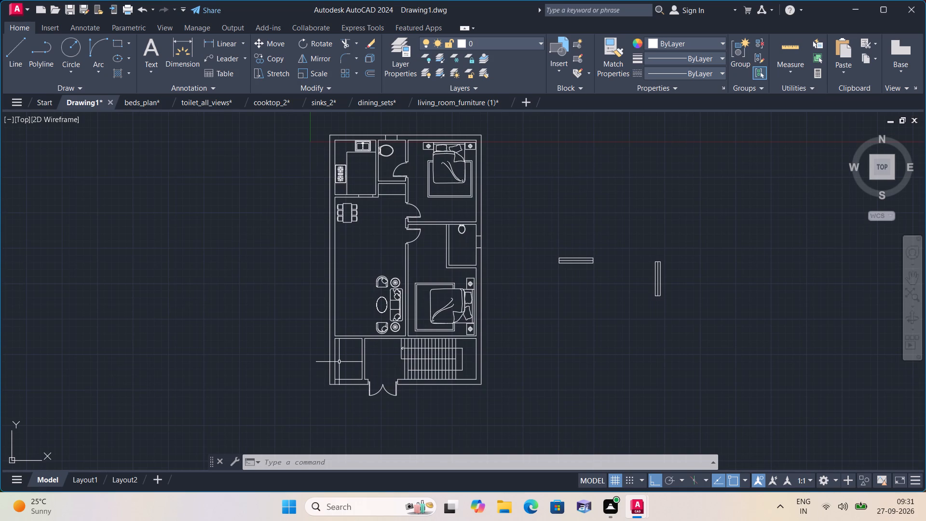
{"action": "scroll", "coordinate": [396, 384], "scroll_direction": "up", "scroll_amount": 1}
{"action": "middle_click_drag", "start_coordinate": [412, 379], "coordinate": [298, 315]}
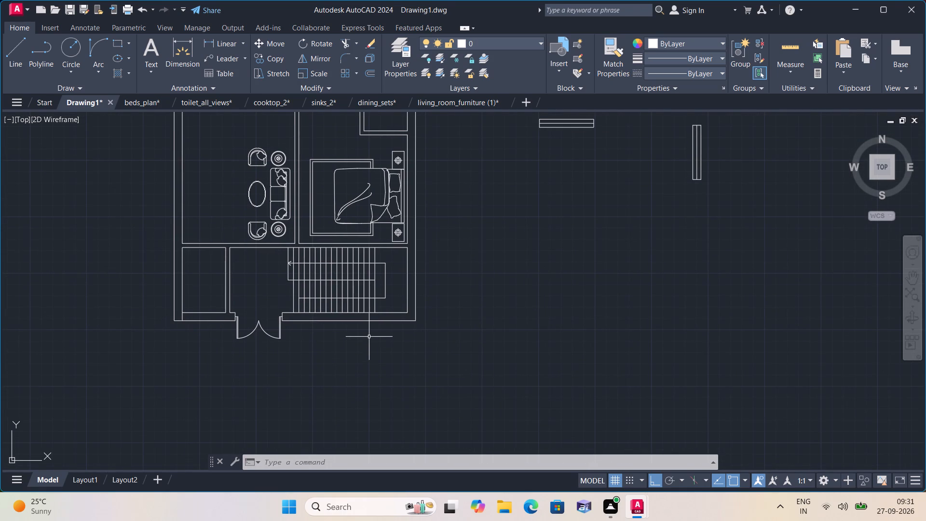
{"action": "type", "text": "l"}
{"action": "key", "text": "space"}
{"action": "left_click", "coordinate": [444, 334]}
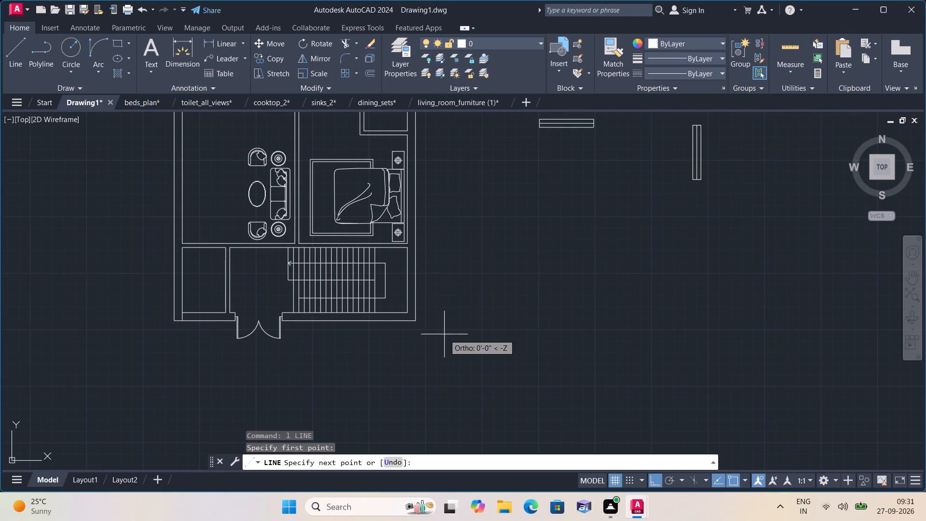
{"action": "type", "text": "3'"}
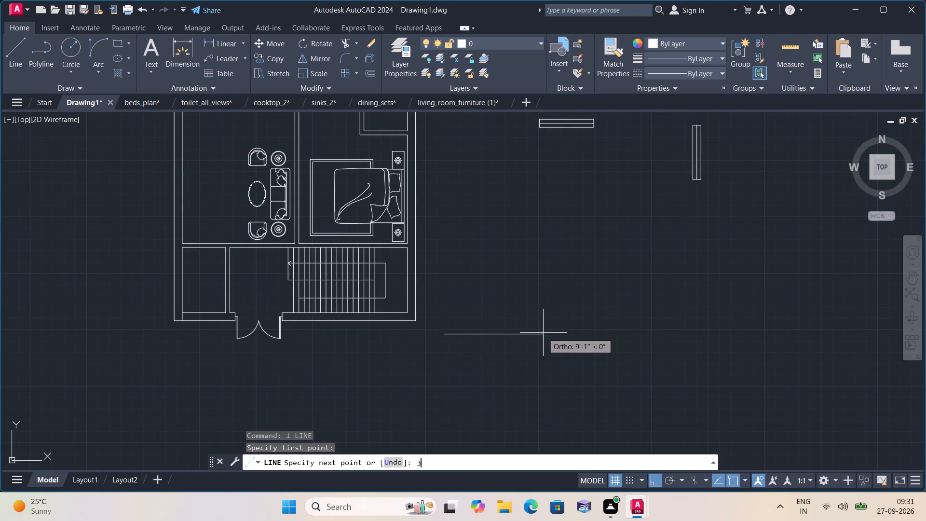
{"action": "key", "text": "space"}
{"action": "key", "text": "9"}
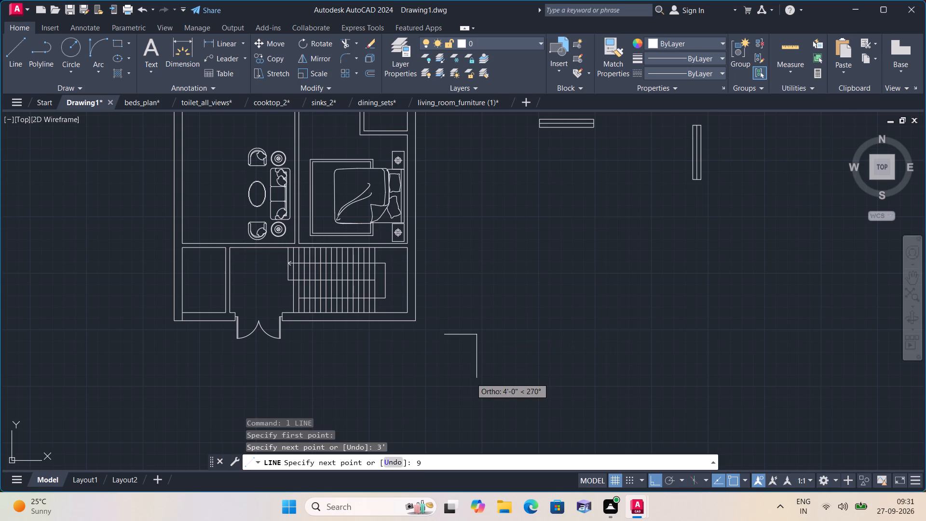
{"action": "key", "text": "shift+quotedbl"}
{"action": "key", "text": "space"}
{"action": "type", "text": "3'"}
{"action": "key", "text": "space"}
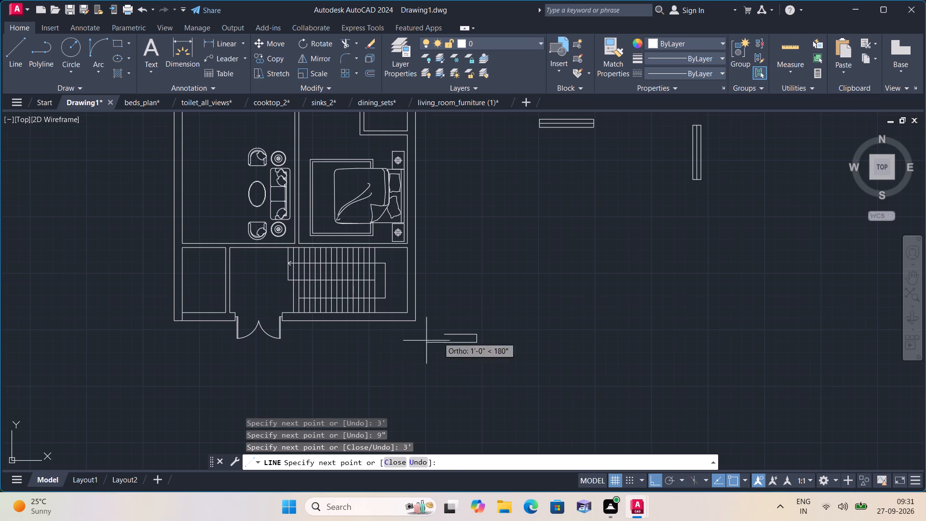
{"action": "left_click", "coordinate": [445, 333]}
{"action": "key", "text": "space"}
Draw a horizontal centre line in the 3' rectangle between the midpoints of its two short sides.
{"action": "scroll", "coordinate": [440, 345], "scroll_direction": "up", "scroll_amount": 3}
{"action": "key", "text": "space"}
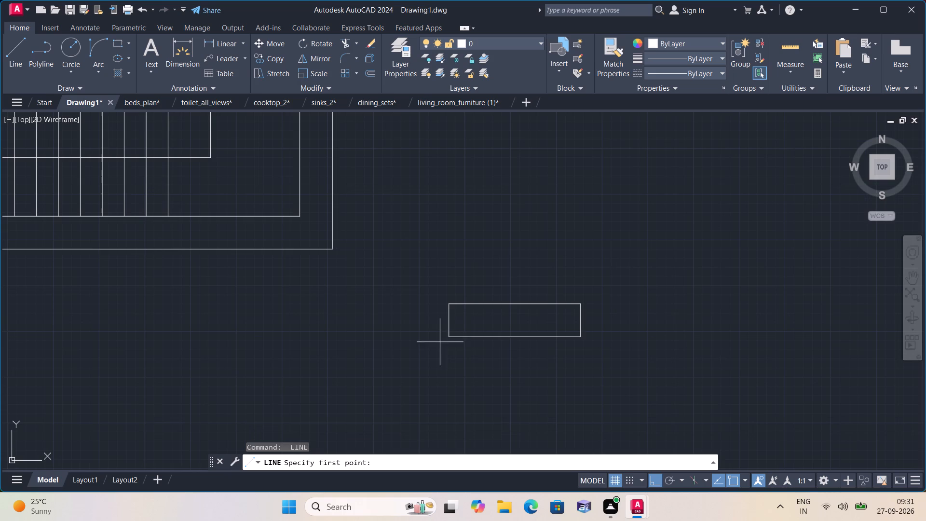
{"action": "left_click", "coordinate": [448, 322]}
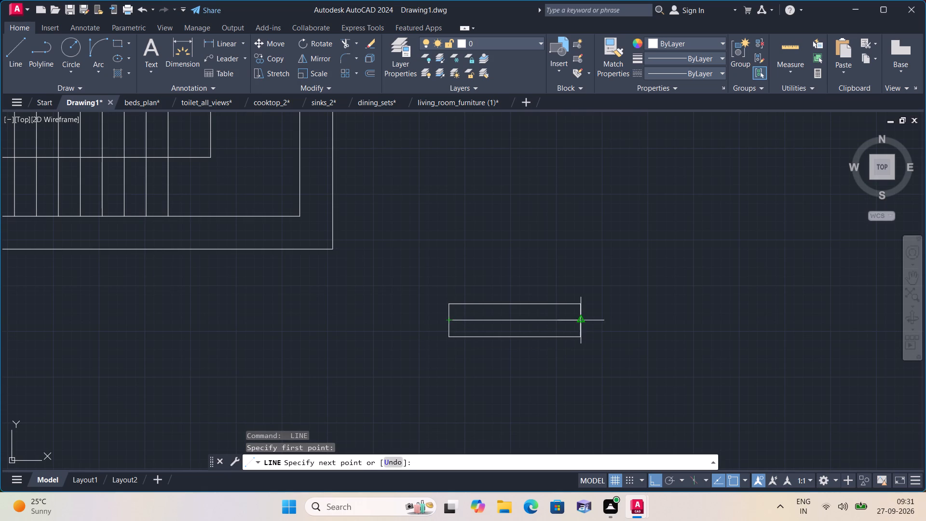
{"action": "left_click", "coordinate": [580, 323]}
{"action": "key", "text": "space"}
Trim the short vertical stub crossing the outer wall at the floor plan's southwest corner.
{"action": "scroll", "coordinate": [394, 334], "scroll_direction": "down", "scroll_amount": 3}
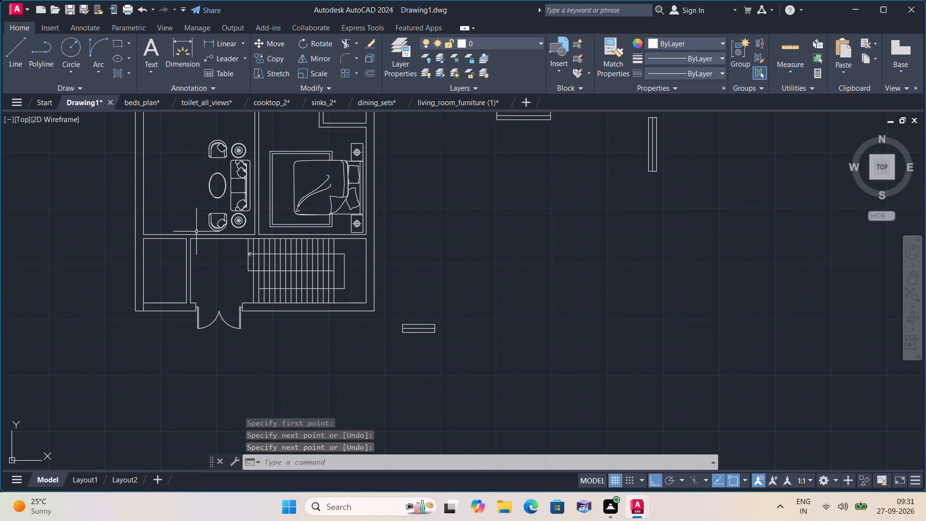
{"action": "key", "text": "t"}
{"action": "type", "text": "rim"}
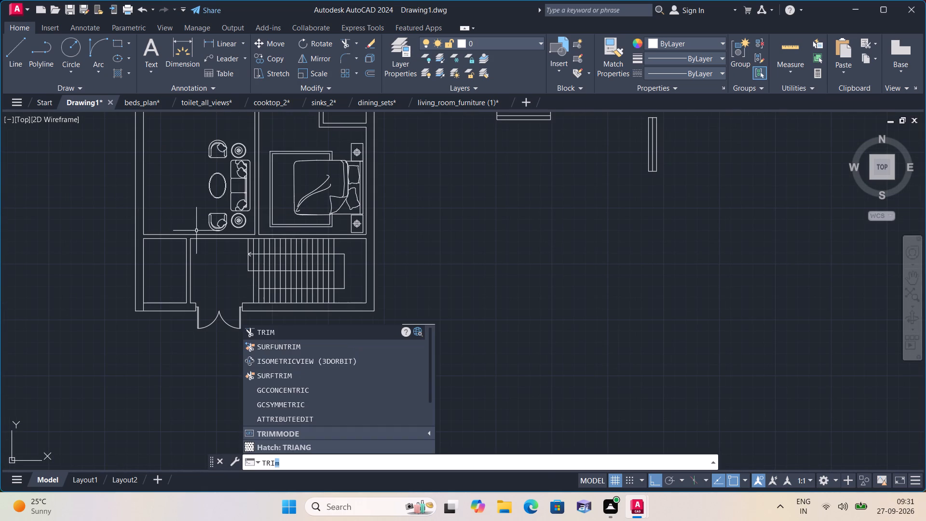
{"action": "key", "text": "space"}
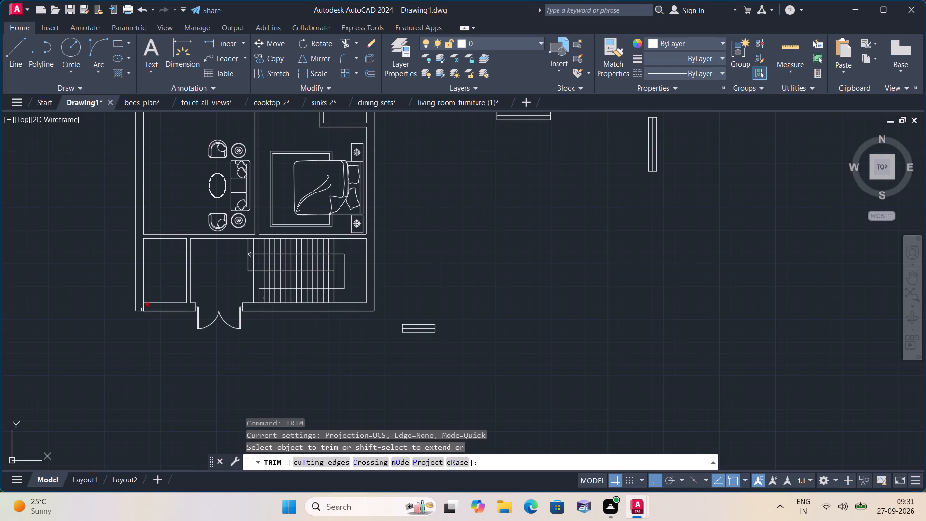
{"action": "left_click", "coordinate": [142, 307]}
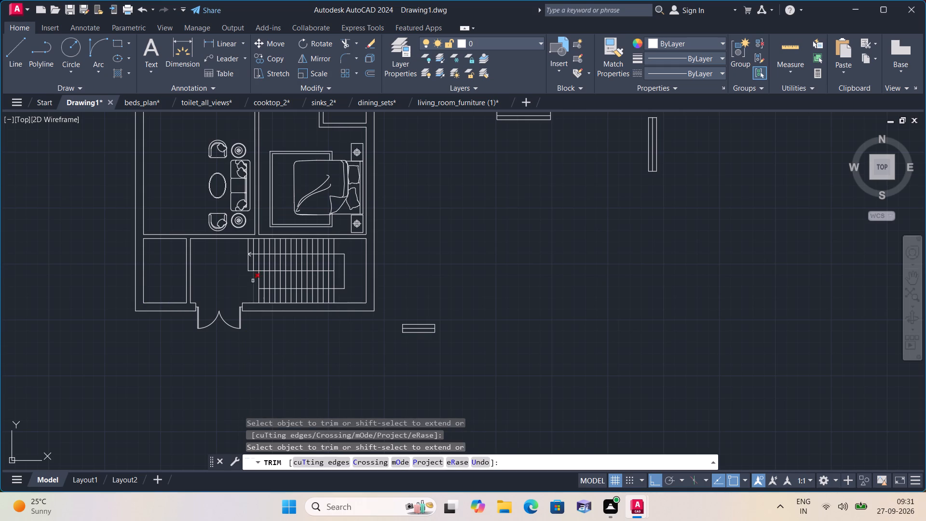
{"action": "middle_click_drag", "start_coordinate": [70, 215], "coordinate": [130, 318]}
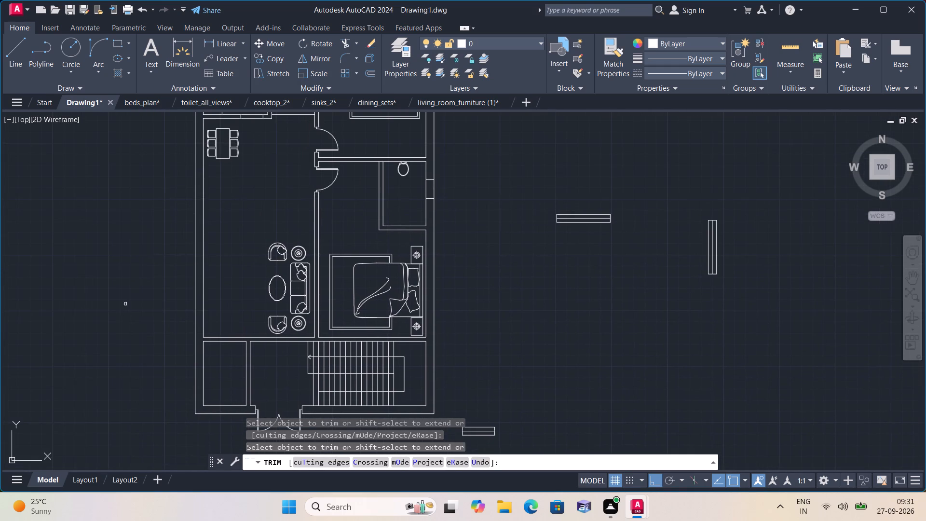
{"action": "middle_click", "coordinate": [130, 304]}
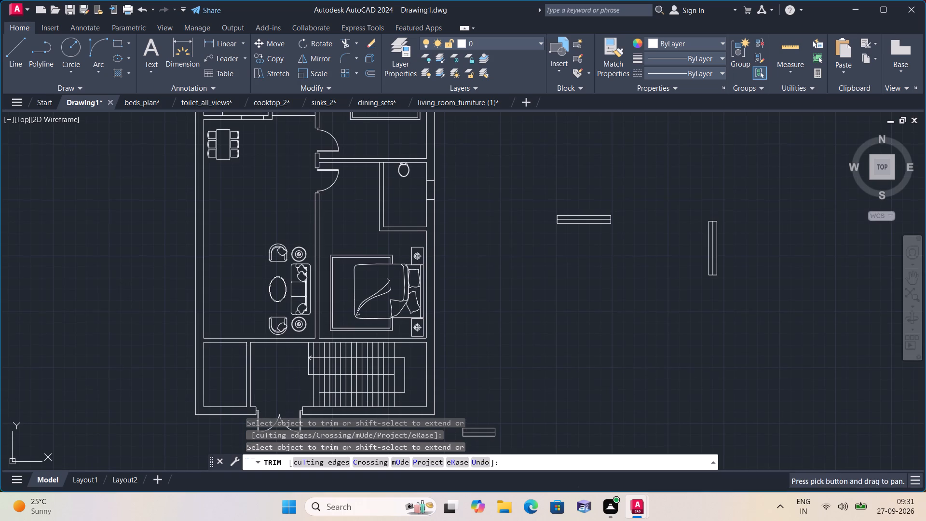
{"action": "scroll", "coordinate": [131, 305], "scroll_direction": "down", "scroll_amount": 1}
{"action": "middle_click", "coordinate": [130, 295]}
{"action": "scroll", "coordinate": [130, 295], "scroll_direction": "down", "scroll_amount": 1}
{"action": "scroll", "coordinate": [130, 295], "scroll_direction": "up", "scroll_amount": 1}
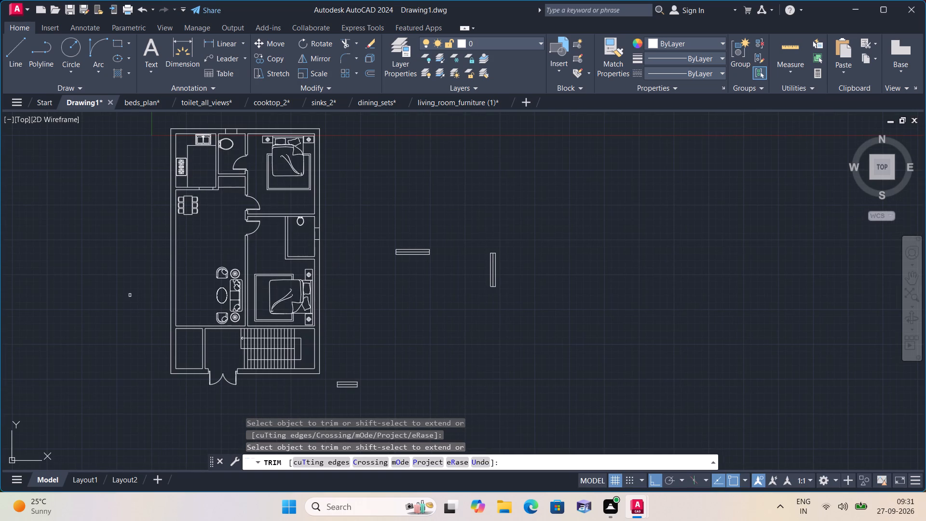
{"action": "key", "text": "Escape"}
Draw two short vertical lines across the wall between the living room and the small southwest room, near that room's two ends.
{"action": "middle_click", "coordinate": [130, 295]}
{"action": "scroll", "coordinate": [130, 295], "scroll_direction": "down", "scroll_amount": 1}
{"action": "scroll", "coordinate": [125, 302], "scroll_direction": "up", "scroll_amount": 1}
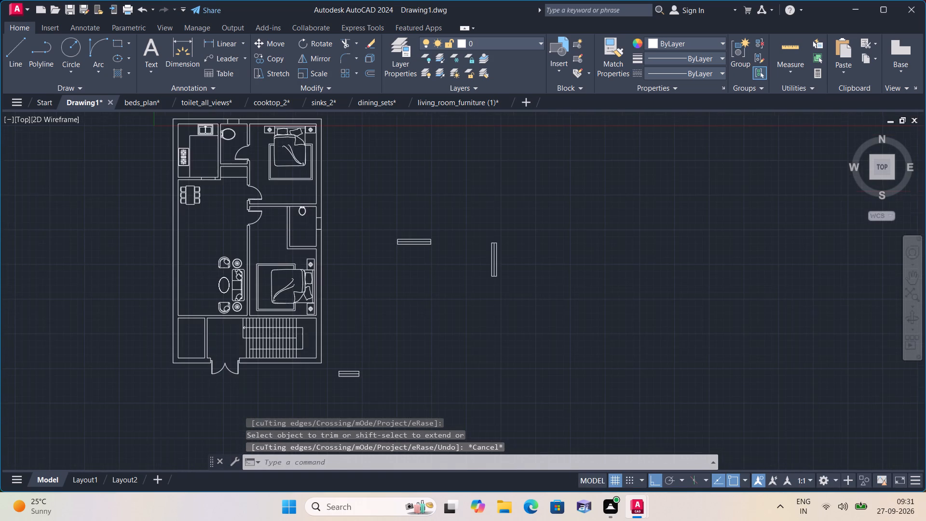
{"action": "scroll", "coordinate": [125, 302], "scroll_direction": "up", "scroll_amount": 2}
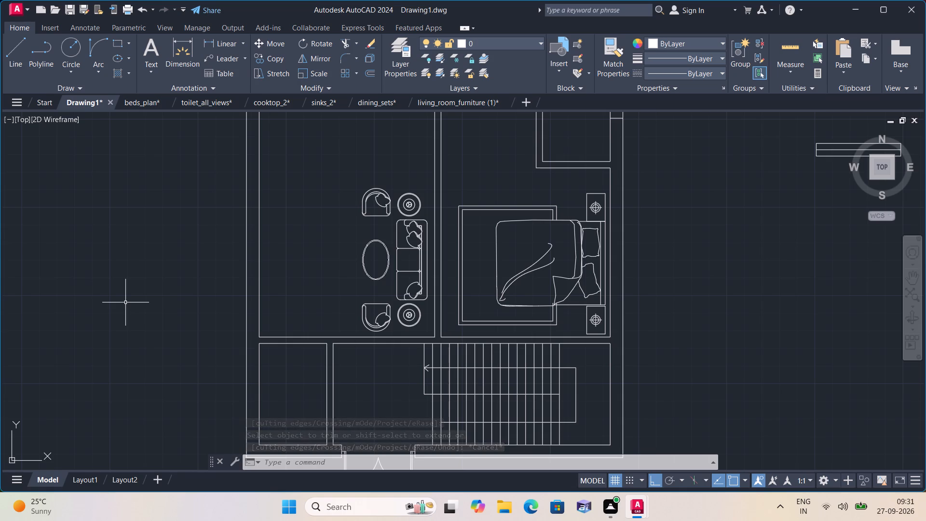
{"action": "scroll", "coordinate": [125, 302], "scroll_direction": "down", "scroll_amount": 1}
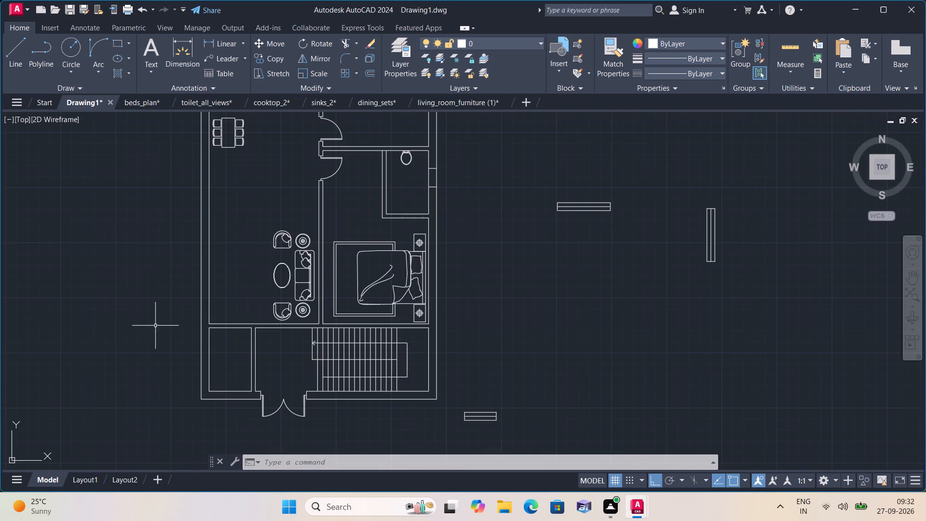
{"action": "scroll", "coordinate": [167, 332], "scroll_direction": "up", "scroll_amount": 3}
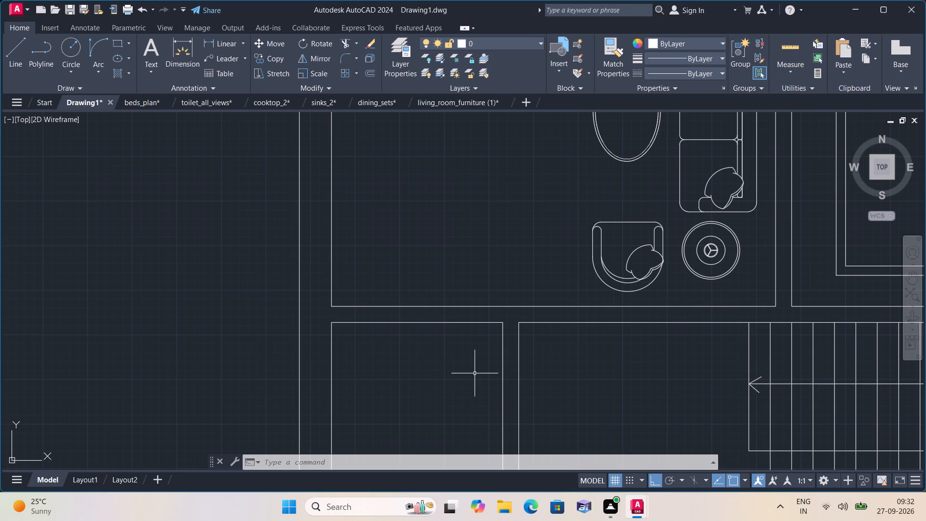
{"action": "type", "text": "l"}
{"action": "key", "text": "space"}
{"action": "scroll", "coordinate": [445, 374], "scroll_direction": "up", "scroll_amount": 1}
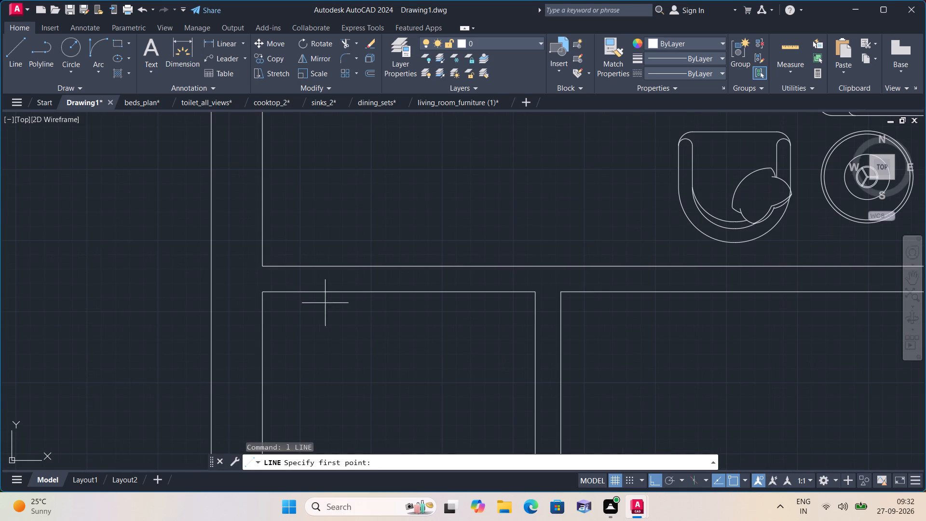
{"action": "left_click", "coordinate": [297, 268]}
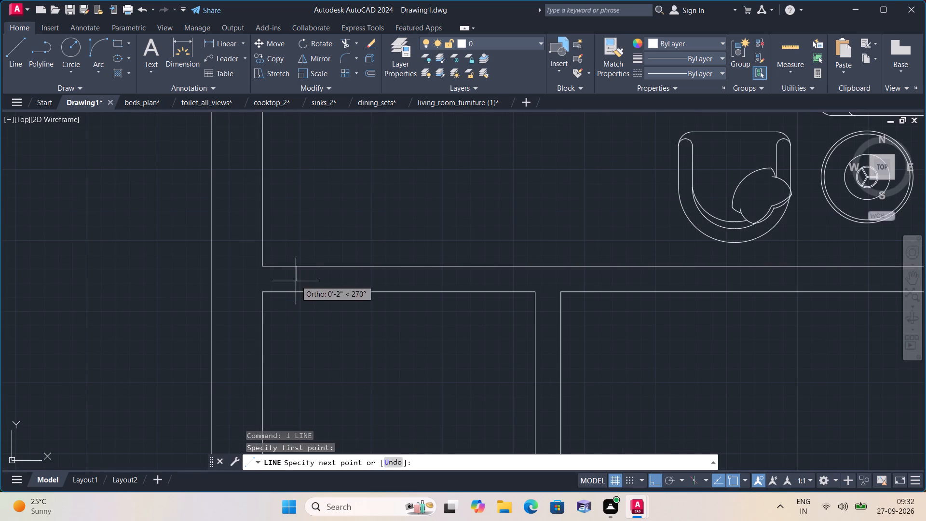
{"action": "left_click", "coordinate": [296, 292]}
{"action": "key", "text": "space"}
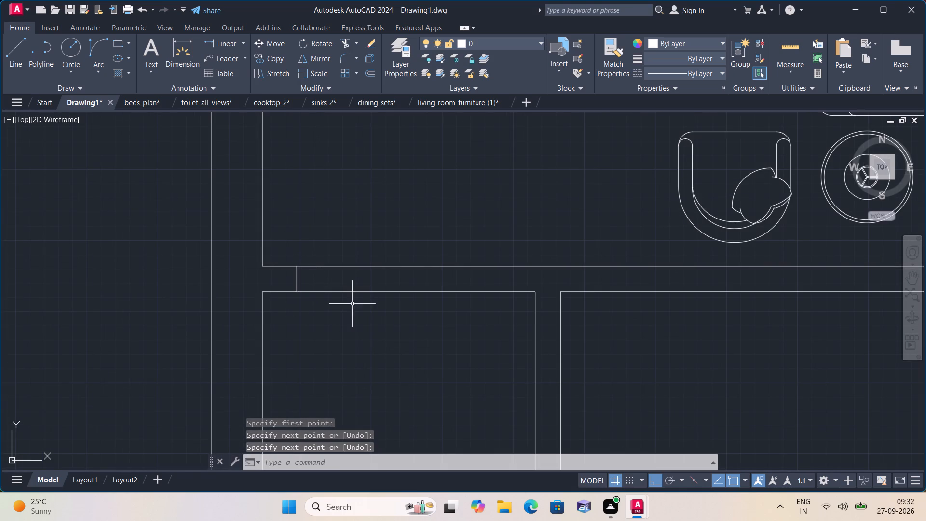
{"action": "key", "text": "space"}
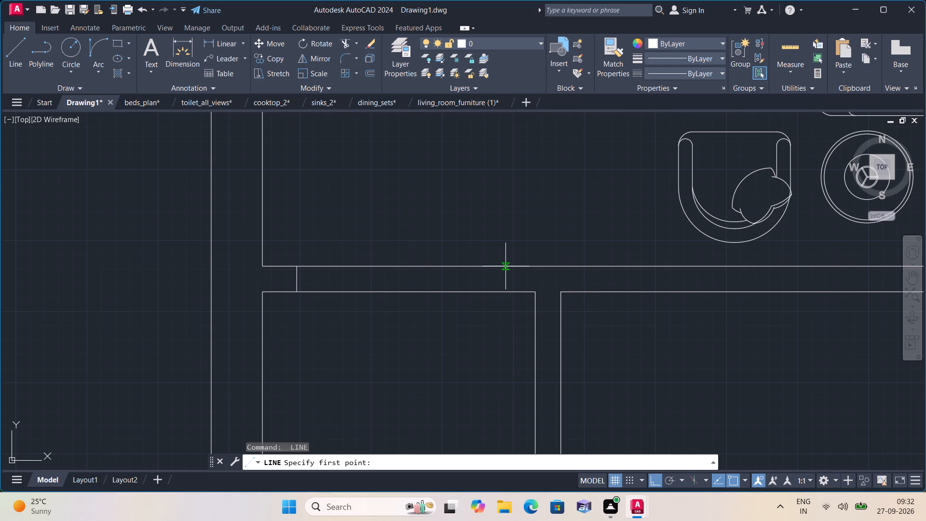
{"action": "left_click", "coordinate": [506, 266]}
{"action": "left_click", "coordinate": [505, 294]}
{"action": "key", "text": "space"}
Draw two short vertical lines across the wall between the living room and the entrance hall, the second just west of the stairs.
{"action": "middle_click_drag", "start_coordinate": [435, 315], "coordinate": [380, 304]}
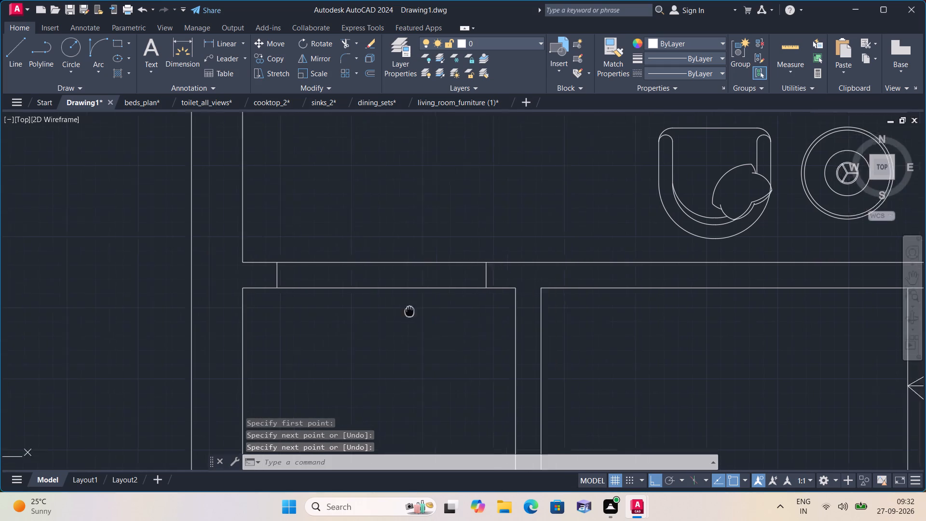
{"action": "middle_click_drag", "start_coordinate": [380, 304], "coordinate": [366, 302]}
{"action": "scroll", "coordinate": [337, 302], "scroll_direction": "down", "scroll_amount": 1}
{"action": "key", "text": "space"}
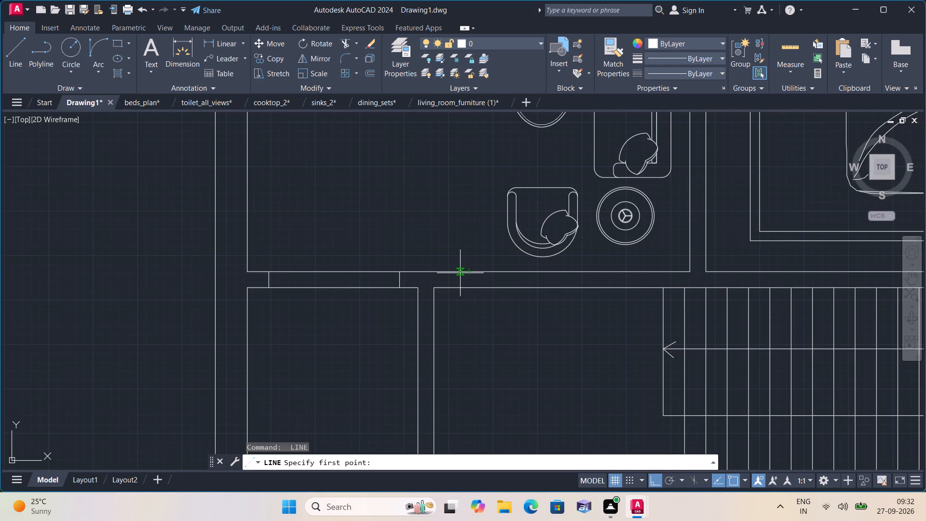
{"action": "left_click", "coordinate": [465, 273]}
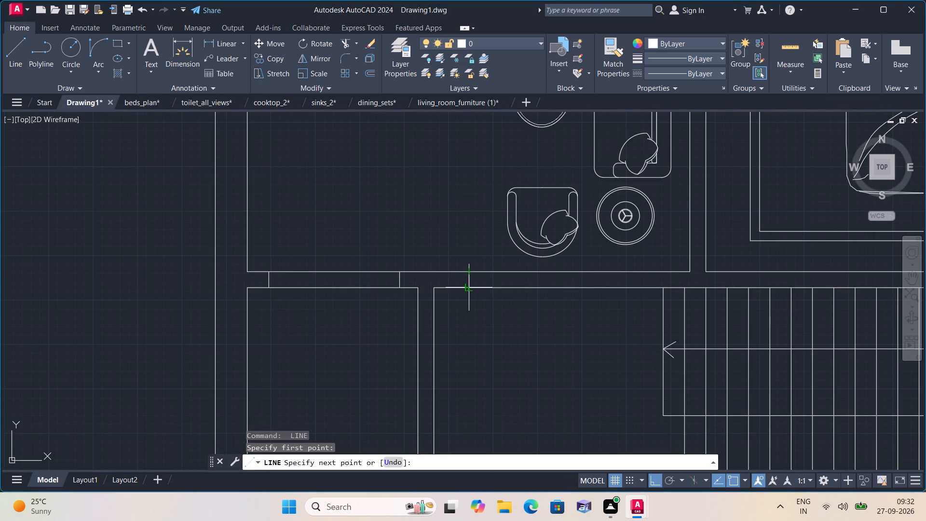
{"action": "left_click", "coordinate": [466, 290]}
{"action": "key", "text": "space"}
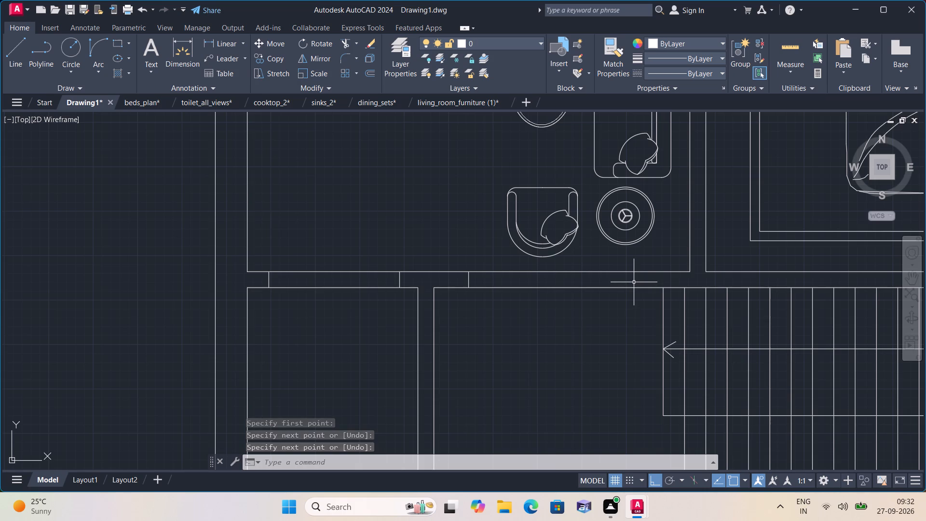
{"action": "key", "text": "space"}
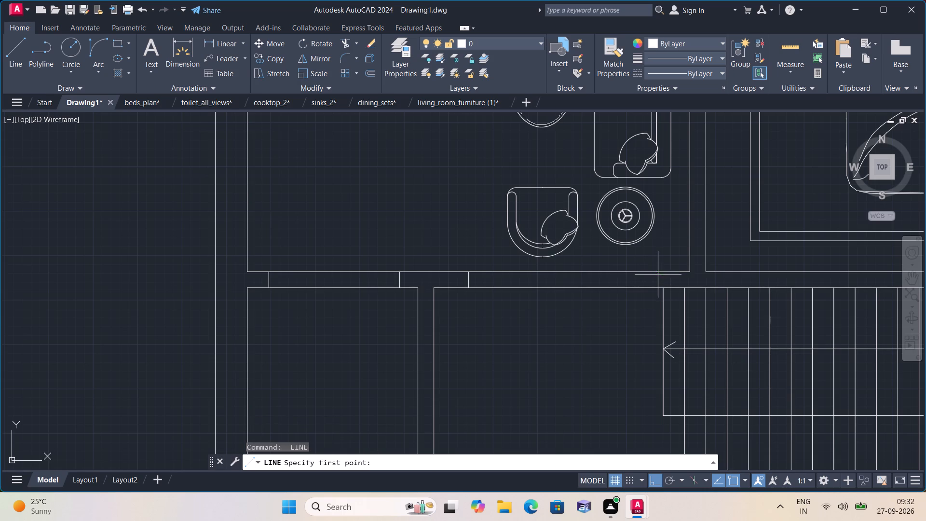
{"action": "left_click", "coordinate": [658, 274]}
{"action": "left_click", "coordinate": [659, 289]}
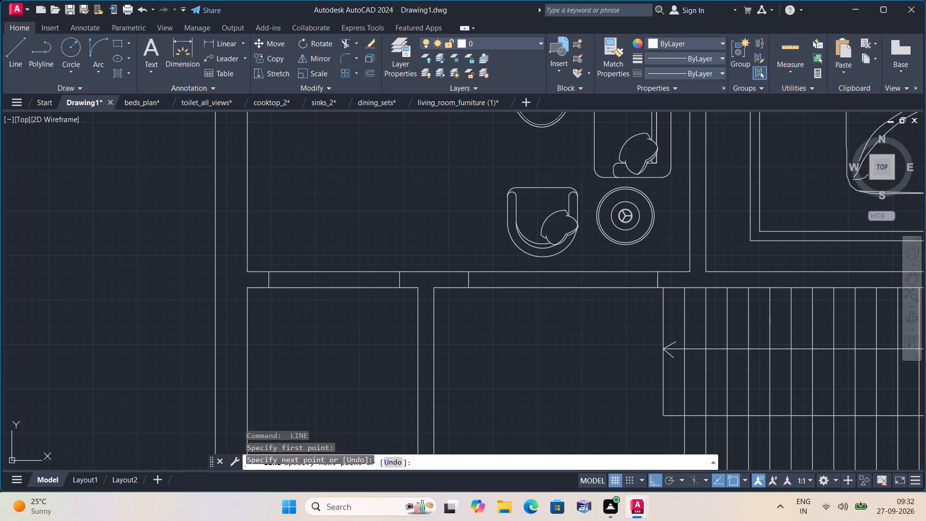
{"action": "key", "text": "space"}
Move the living room's sofa, two armchairs, two round side tables and oval table together straight north, away from the entrance hall wall.
{"action": "middle_click", "coordinate": [614, 294]}
{"action": "scroll", "coordinate": [614, 295], "scroll_direction": "down", "scroll_amount": 1}
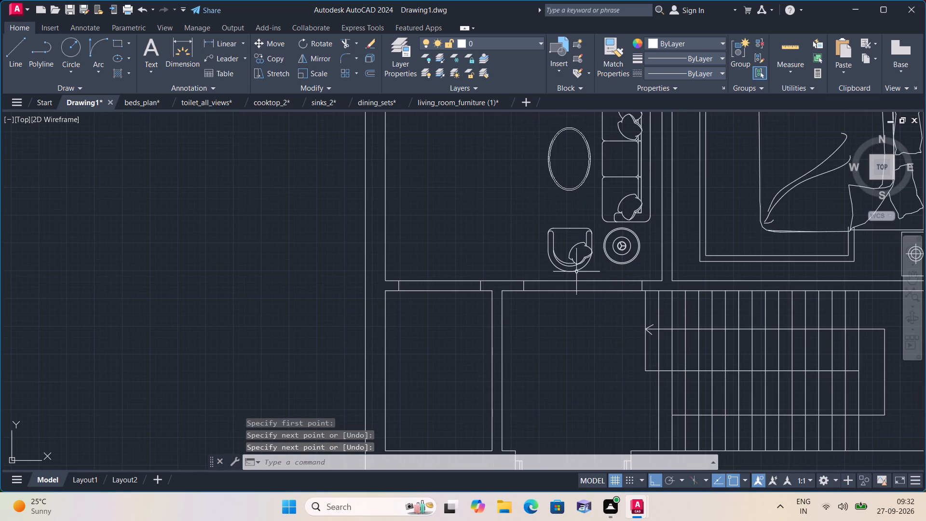
{"action": "scroll", "coordinate": [569, 274], "scroll_direction": "down", "scroll_amount": 1}
{"action": "middle_click_drag", "start_coordinate": [552, 256], "coordinate": [567, 292]}
{"action": "scroll", "coordinate": [552, 256], "scroll_direction": "down", "scroll_amount": 1}
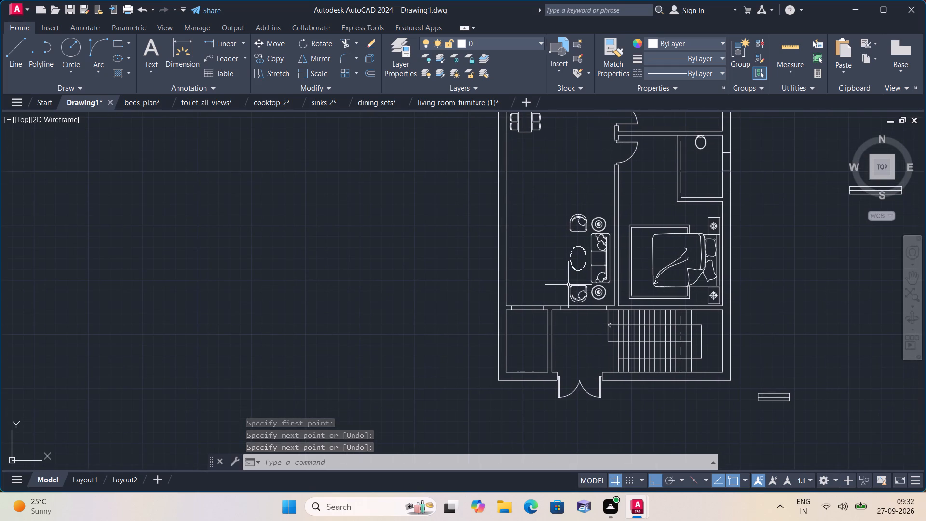
{"action": "scroll", "coordinate": [601, 308], "scroll_direction": "up", "scroll_amount": 5}
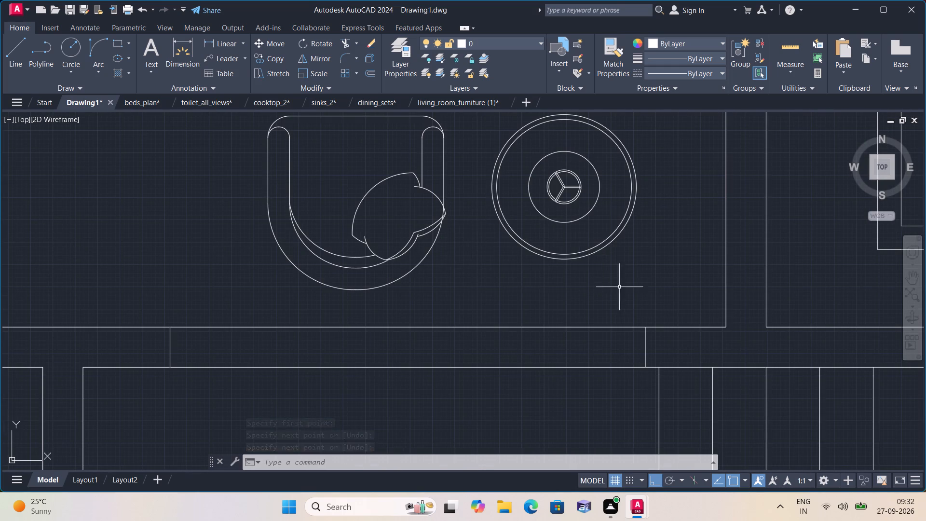
{"action": "left_click", "coordinate": [624, 286]}
{"action": "scroll", "coordinate": [272, 150], "scroll_direction": "down", "scroll_amount": 1}
{"action": "middle_click_drag", "start_coordinate": [272, 150], "coordinate": [322, 305]}
{"action": "scroll", "coordinate": [321, 285], "scroll_direction": "down", "scroll_amount": 2}
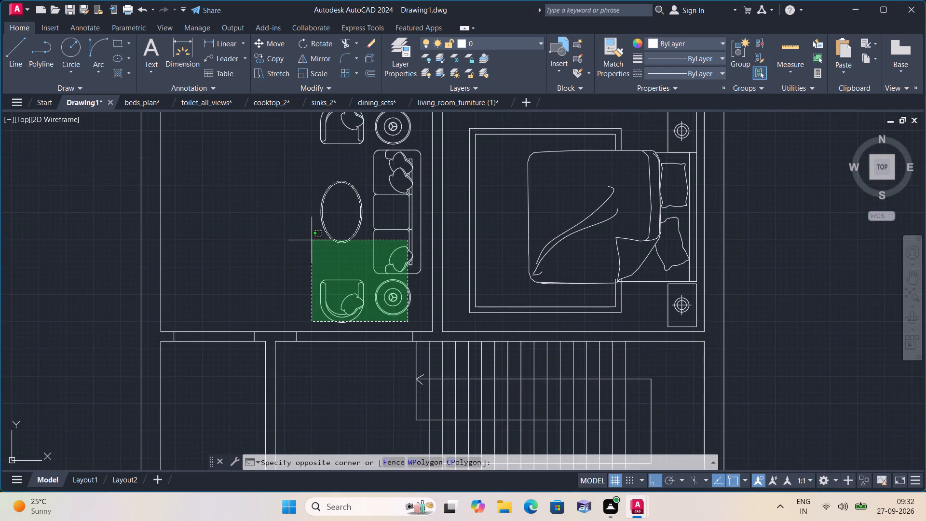
{"action": "middle_click_drag", "start_coordinate": [312, 240], "coordinate": [327, 302]}
{"action": "left_click", "coordinate": [315, 162]}
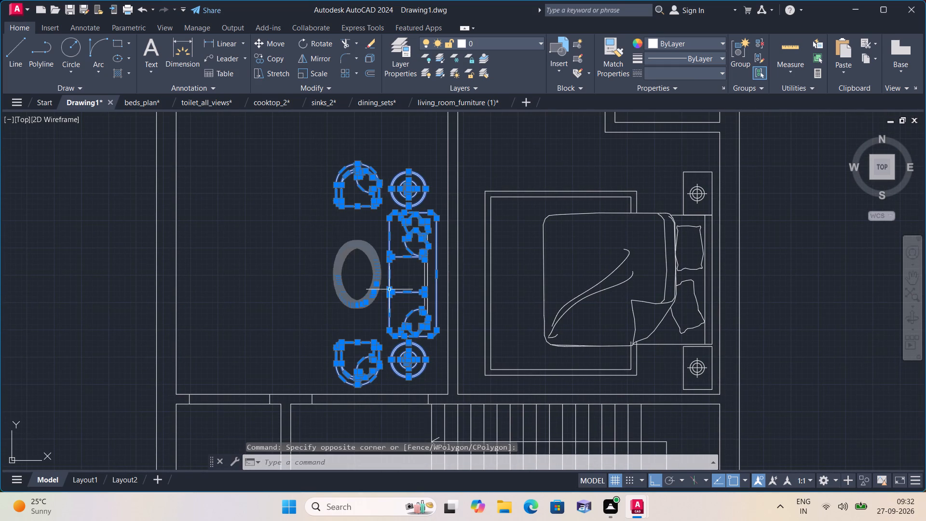
{"action": "scroll", "coordinate": [416, 317], "scroll_direction": "up", "scroll_amount": 2}
{"action": "left_click", "coordinate": [456, 306]}
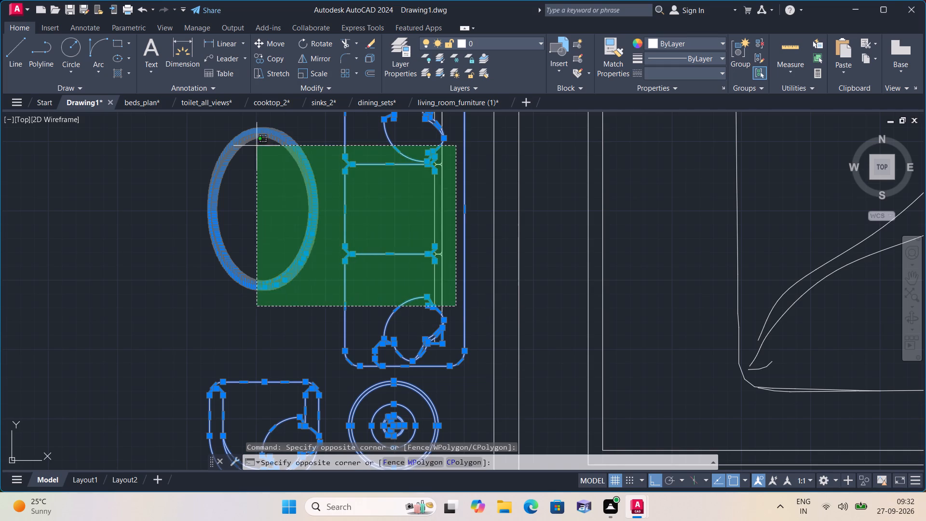
{"action": "left_click", "coordinate": [232, 146]}
{"action": "scroll", "coordinate": [232, 146], "scroll_direction": "down", "scroll_amount": 3}
{"action": "scroll", "coordinate": [231, 185], "scroll_direction": "down", "scroll_amount": 2}
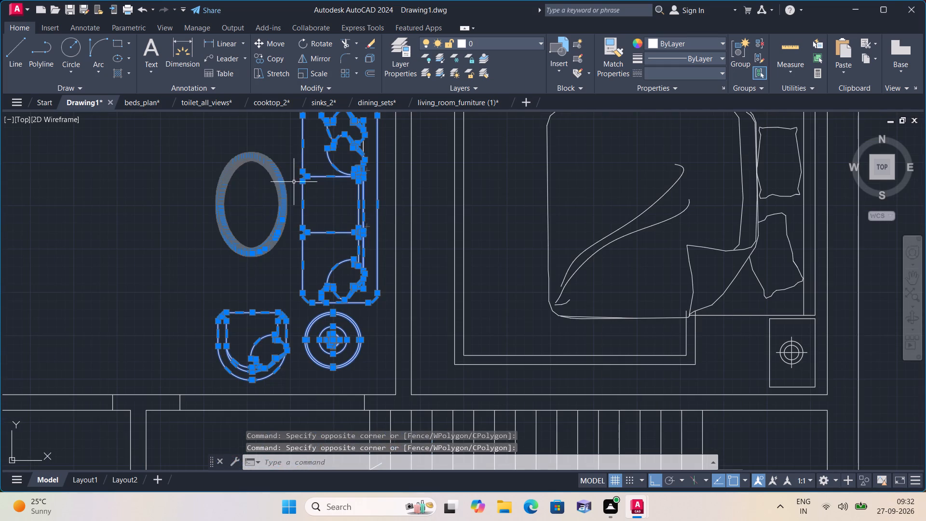
{"action": "middle_click_drag", "start_coordinate": [295, 209], "coordinate": [310, 244]}
{"action": "scroll", "coordinate": [295, 209], "scroll_direction": "down", "scroll_amount": 1}
{"action": "scroll", "coordinate": [310, 242], "scroll_direction": "up", "scroll_amount": 1}
{"action": "scroll", "coordinate": [310, 238], "scroll_direction": "down", "scroll_amount": 2}
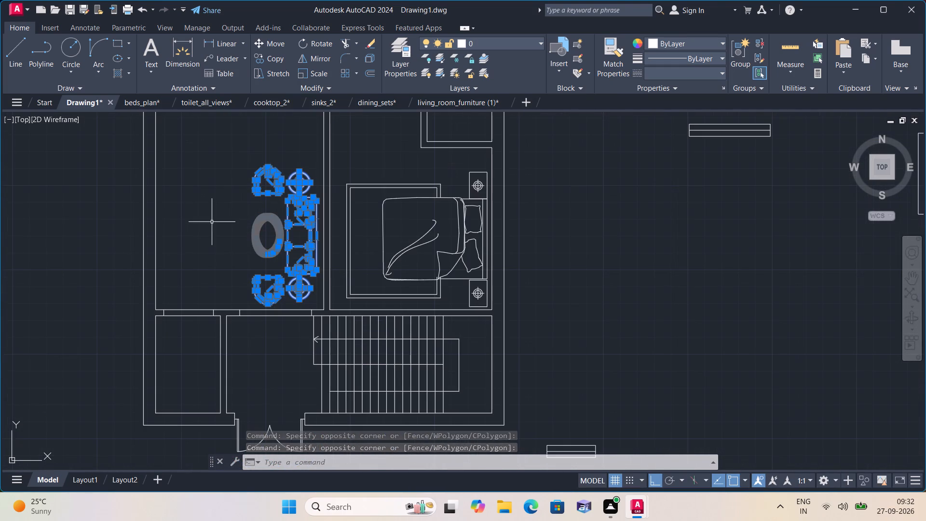
{"action": "middle_click_drag", "start_coordinate": [291, 196], "coordinate": [314, 279]}
{"action": "scroll", "coordinate": [339, 308], "scroll_direction": "up", "scroll_amount": 2}
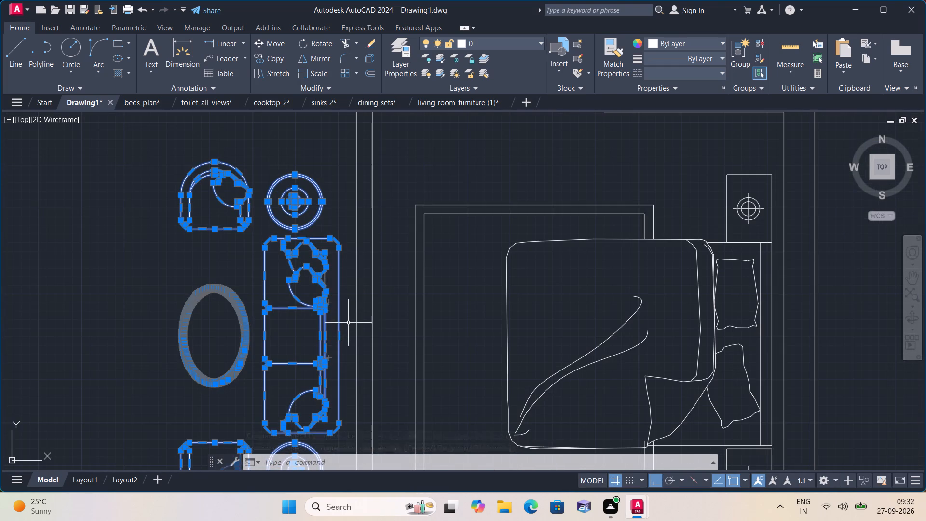
{"action": "left_click_drag", "start_coordinate": [348, 323], "coordinate": [342, 314]}
{"action": "left_click", "coordinate": [168, 173]}
{"action": "scroll", "coordinate": [165, 173], "scroll_direction": "down", "scroll_amount": 1}
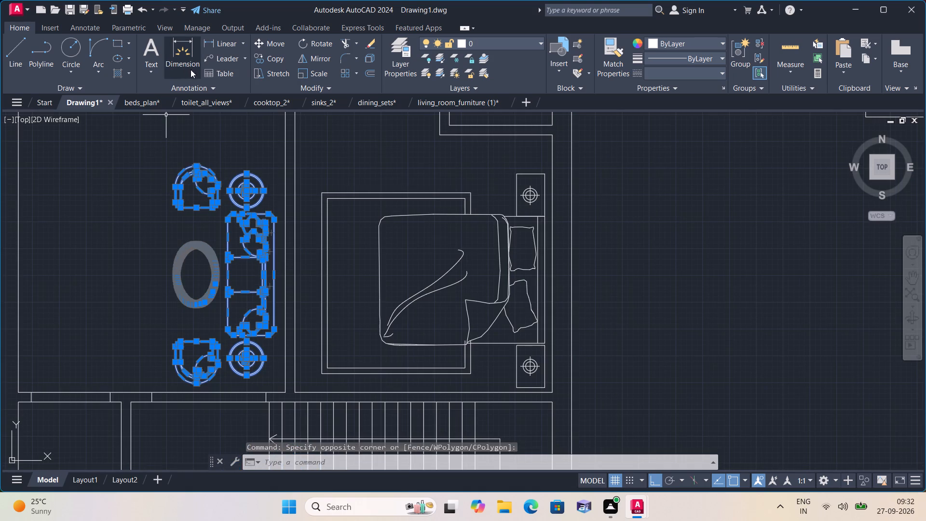
{"action": "left_click", "coordinate": [276, 45]}
{"action": "left_click_drag", "start_coordinate": [213, 239], "coordinate": [222, 222]}
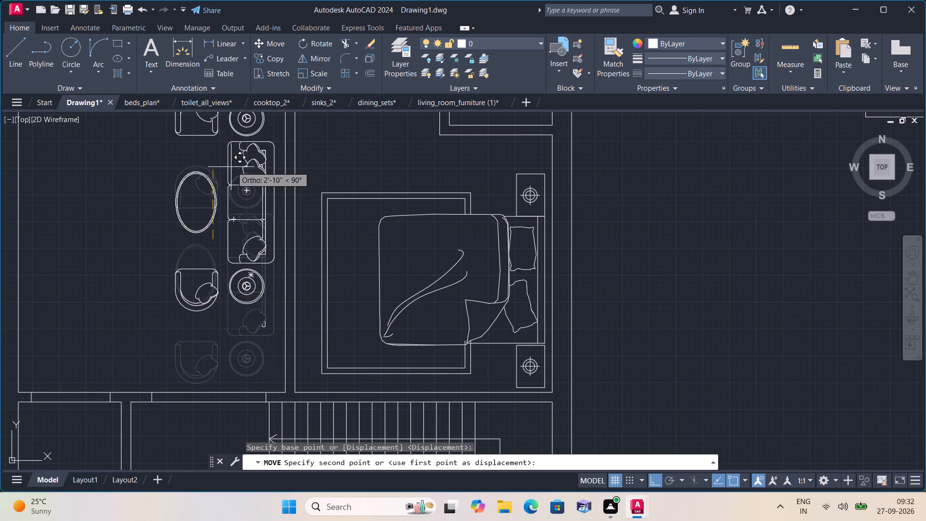
{"action": "middle_click_drag", "start_coordinate": [233, 192], "coordinate": [286, 319]}
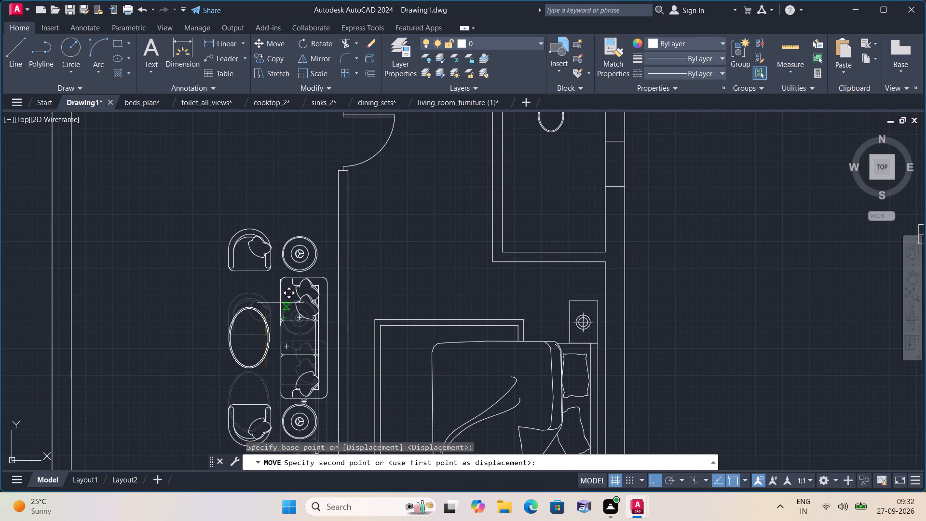
{"action": "left_click", "coordinate": [289, 273]}
Move the leftover J-shaped sofa fragment straight north onto the end of the sofa's backrest by its southern cushion.
{"action": "scroll", "coordinate": [292, 273], "scroll_direction": "down", "scroll_amount": 2}
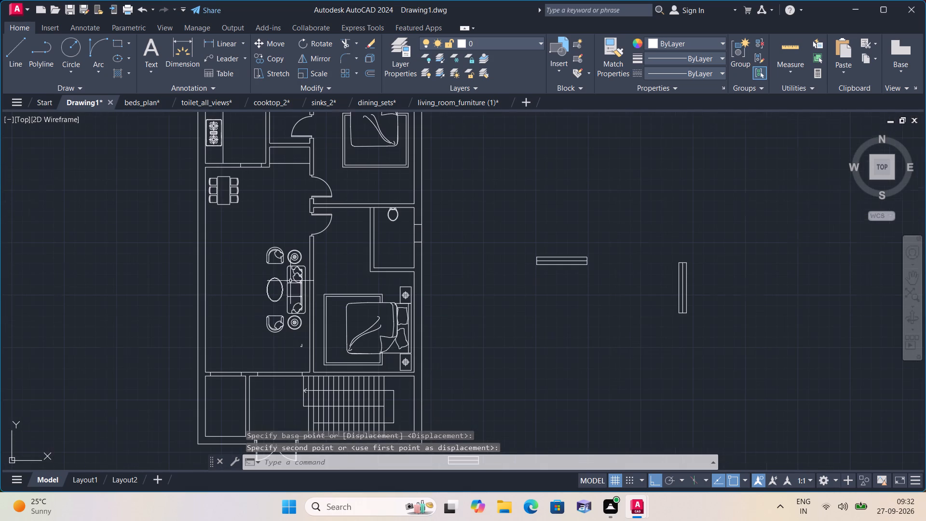
{"action": "scroll", "coordinate": [297, 305], "scroll_direction": "up", "scroll_amount": 3}
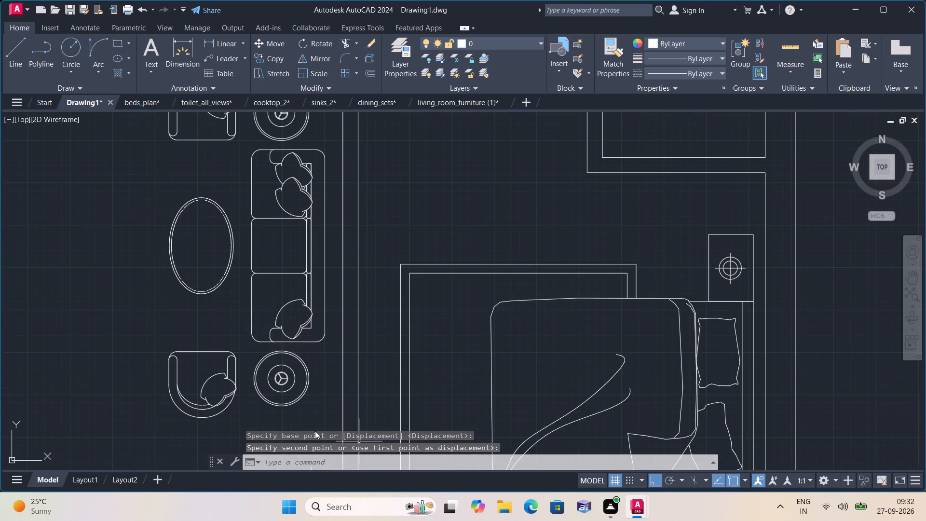
{"action": "scroll", "coordinate": [313, 430], "scroll_direction": "up", "scroll_amount": 1}
{"action": "middle_click_drag", "start_coordinate": [302, 392], "coordinate": [348, 225]}
{"action": "scroll", "coordinate": [344, 346], "scroll_direction": "up", "scroll_amount": 1}
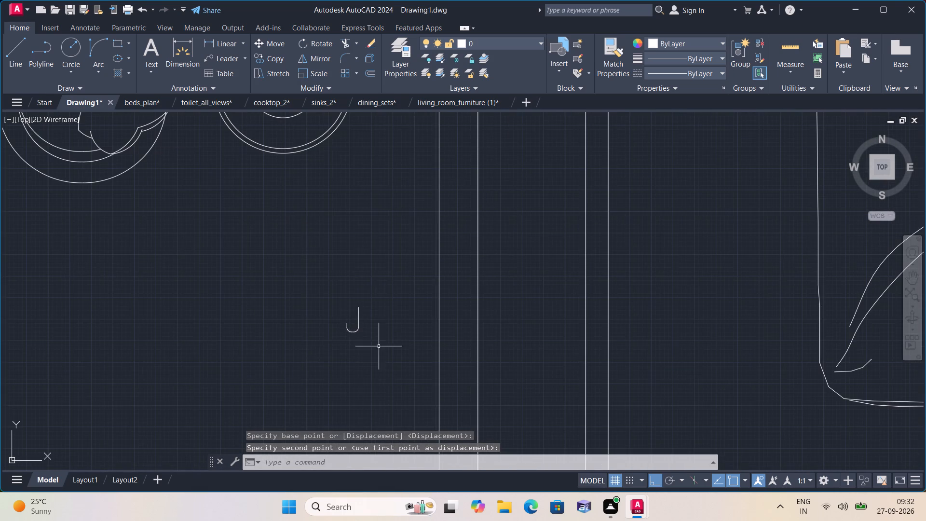
{"action": "left_click_drag", "start_coordinate": [379, 351], "coordinate": [368, 333]}
{"action": "left_click", "coordinate": [331, 291]}
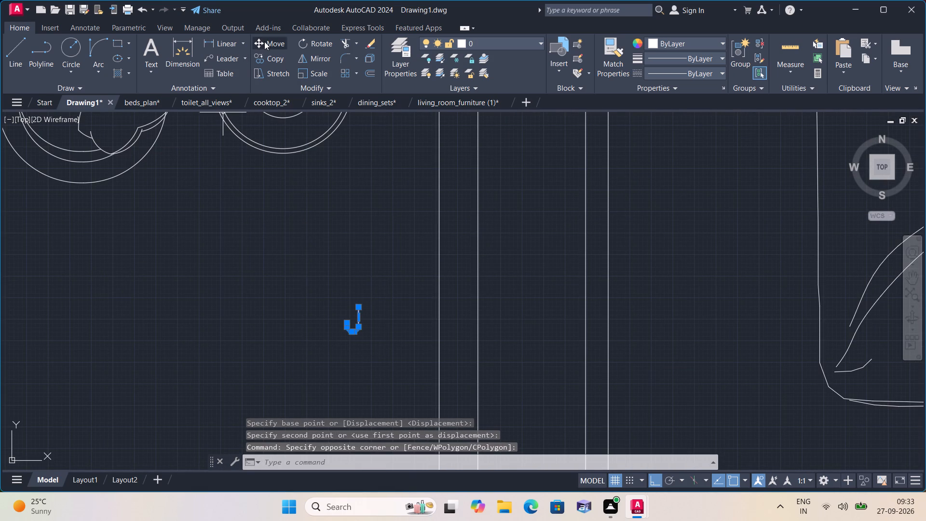
{"action": "left_click", "coordinate": [264, 41]}
{"action": "left_click", "coordinate": [356, 306]}
{"action": "scroll", "coordinate": [356, 223], "scroll_direction": "down", "scroll_amount": 1}
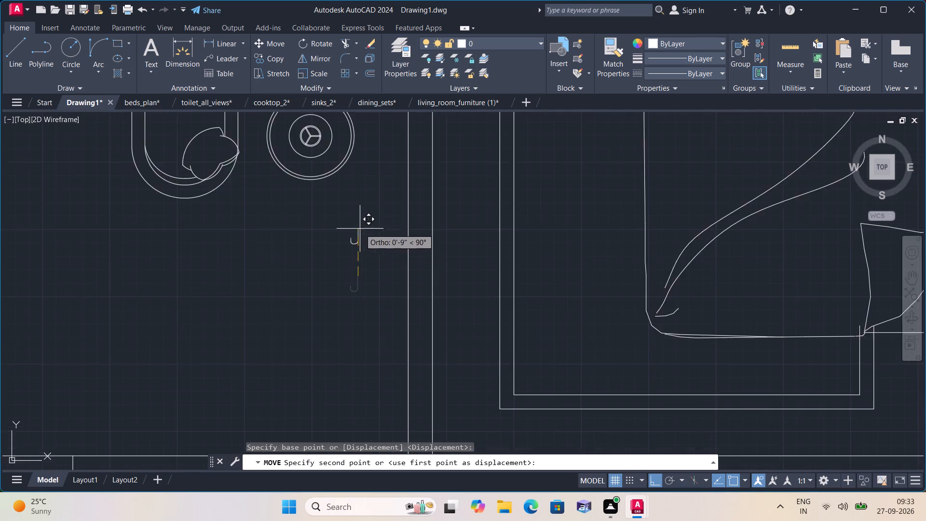
{"action": "middle_click_drag", "start_coordinate": [373, 266], "coordinate": [383, 390]}
{"action": "middle_click_drag", "start_coordinate": [387, 274], "coordinate": [420, 400]}
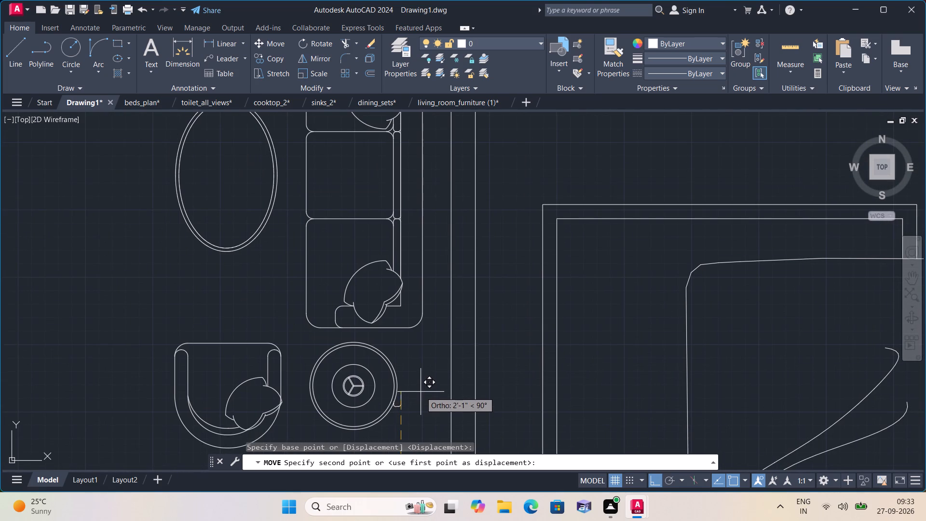
{"action": "scroll", "coordinate": [421, 392], "scroll_direction": "down", "scroll_amount": 1}
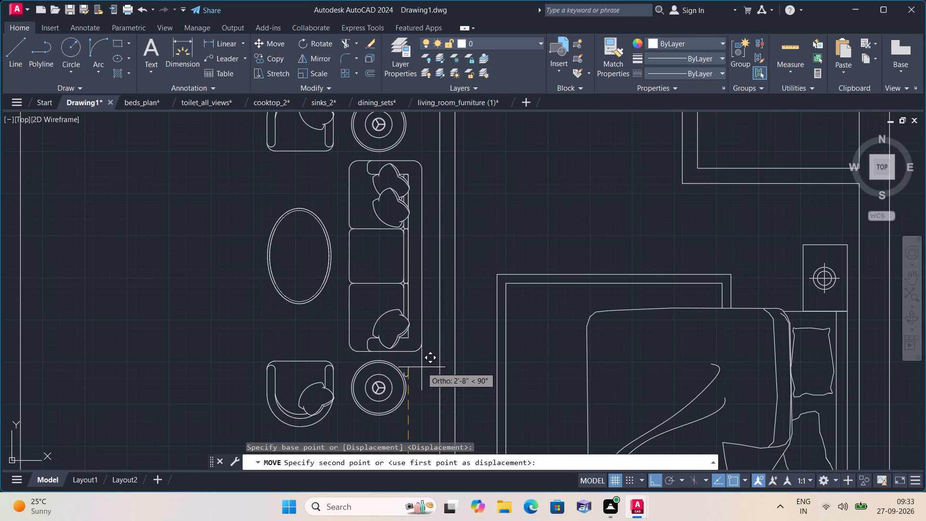
{"action": "middle_click", "coordinate": [422, 367]}
{"action": "scroll", "coordinate": [423, 353], "scroll_direction": "up", "scroll_amount": 1}
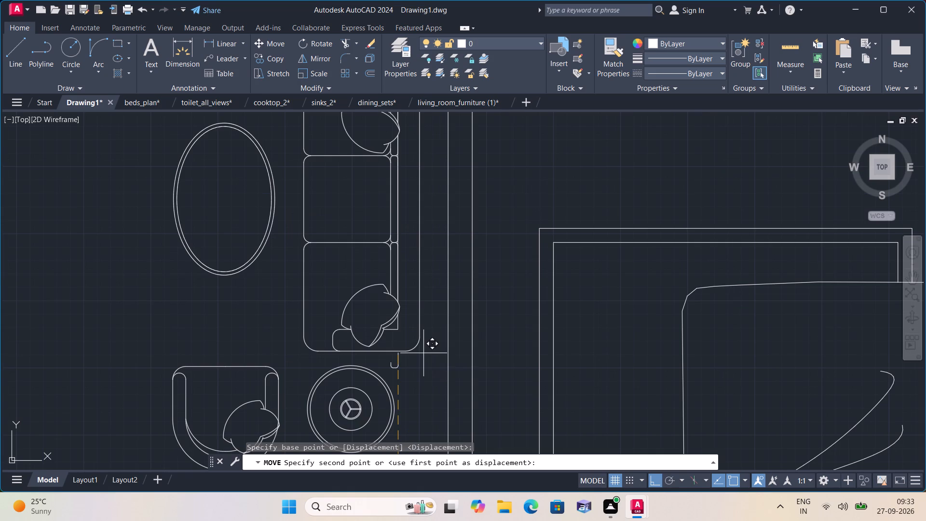
{"action": "scroll", "coordinate": [423, 353], "scroll_direction": "down", "scroll_amount": 1}
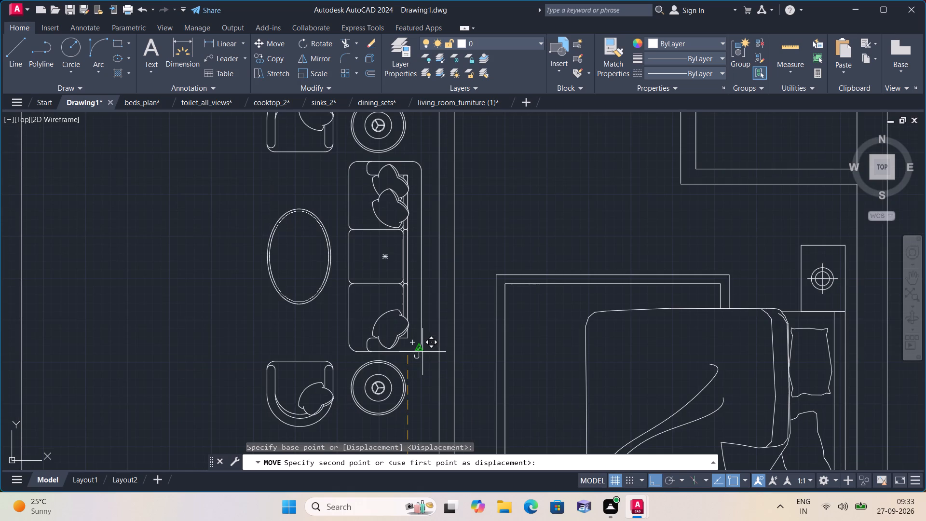
{"action": "scroll", "coordinate": [422, 352], "scroll_direction": "up", "scroll_amount": 1}
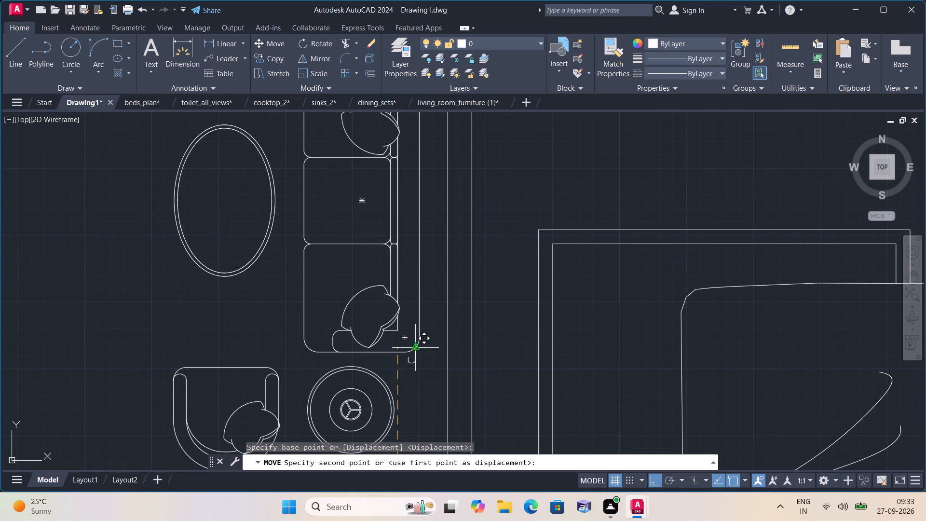
{"action": "middle_click_drag", "start_coordinate": [414, 346], "coordinate": [425, 439]}
{"action": "scroll", "coordinate": [425, 435], "scroll_direction": "down", "scroll_amount": 1}
{"action": "middle_click_drag", "start_coordinate": [424, 421], "coordinate": [426, 412]}
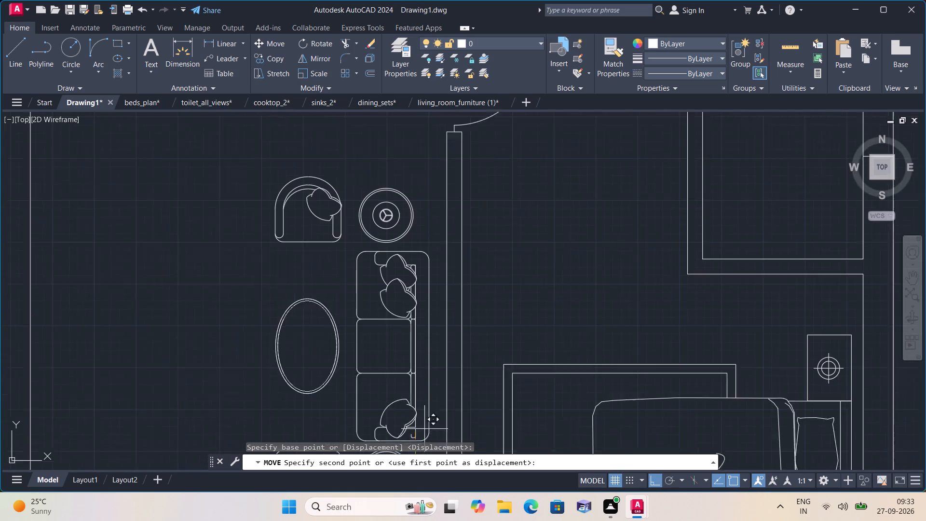
{"action": "middle_click_drag", "start_coordinate": [426, 412], "coordinate": [436, 365]}
{"action": "scroll", "coordinate": [430, 383], "scroll_direction": "up", "scroll_amount": 1}
{"action": "scroll", "coordinate": [432, 385], "scroll_direction": "down", "scroll_amount": 1}
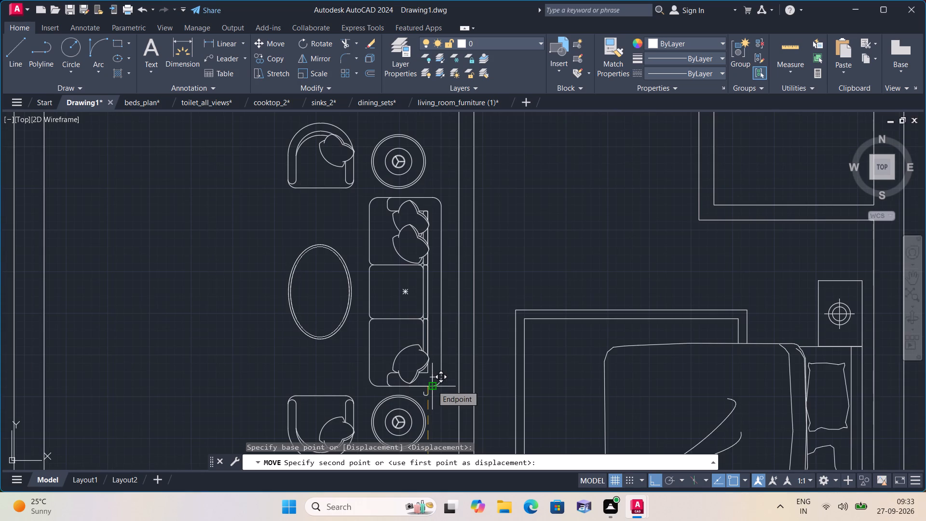
{"action": "scroll", "coordinate": [434, 371], "scroll_direction": "up", "scroll_amount": 4}
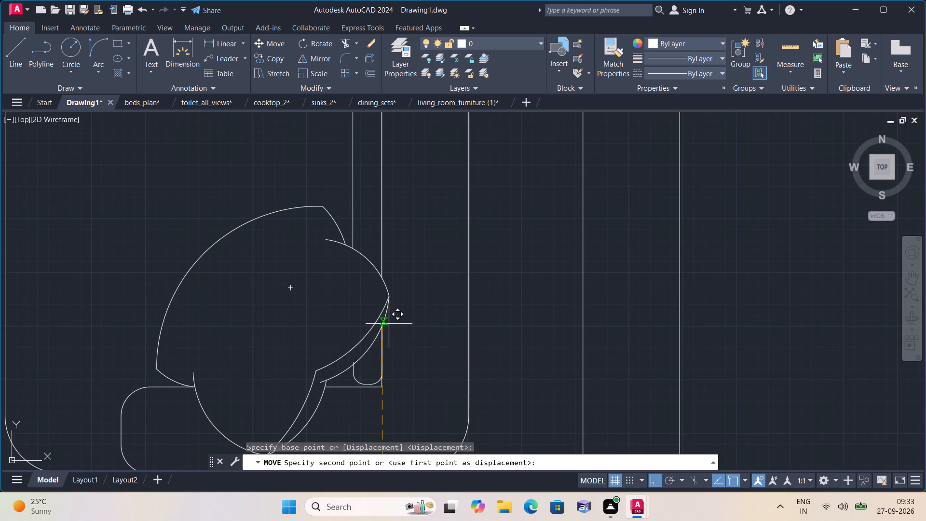
{"action": "left_click", "coordinate": [384, 327]}
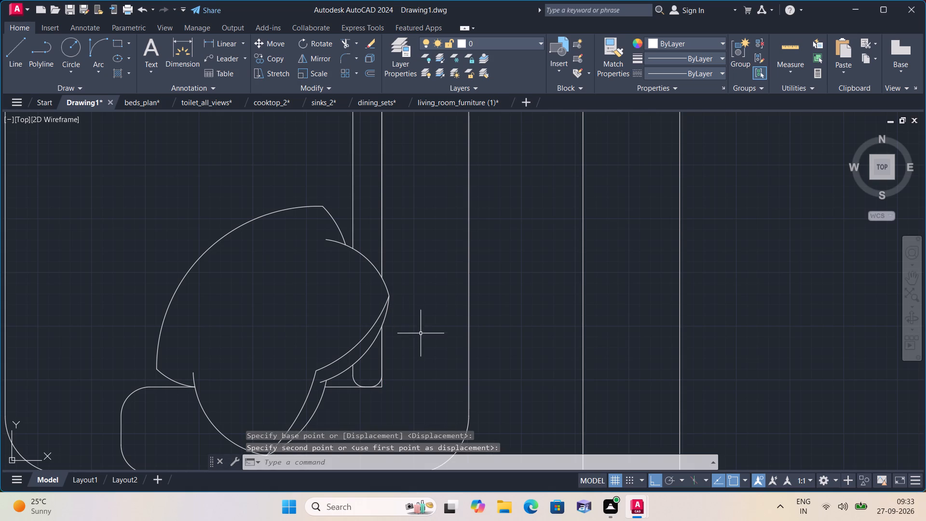
With Ortho off, move the 3' window symbol by its north side's midpoint to the midpoint of the small southwest room's south inner wall line.
{"action": "scroll", "coordinate": [422, 371], "scroll_direction": "down", "scroll_amount": 6}
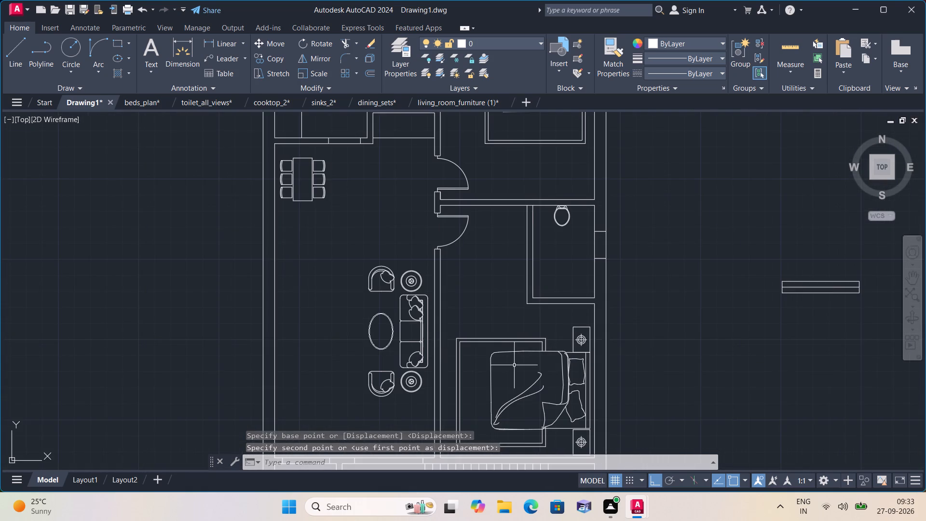
{"action": "middle_click_drag", "start_coordinate": [518, 355], "coordinate": [520, 334]}
{"action": "middle_click_drag", "start_coordinate": [782, 335], "coordinate": [740, 343]}
{"action": "scroll", "coordinate": [754, 345], "scroll_direction": "down", "scroll_amount": 1}
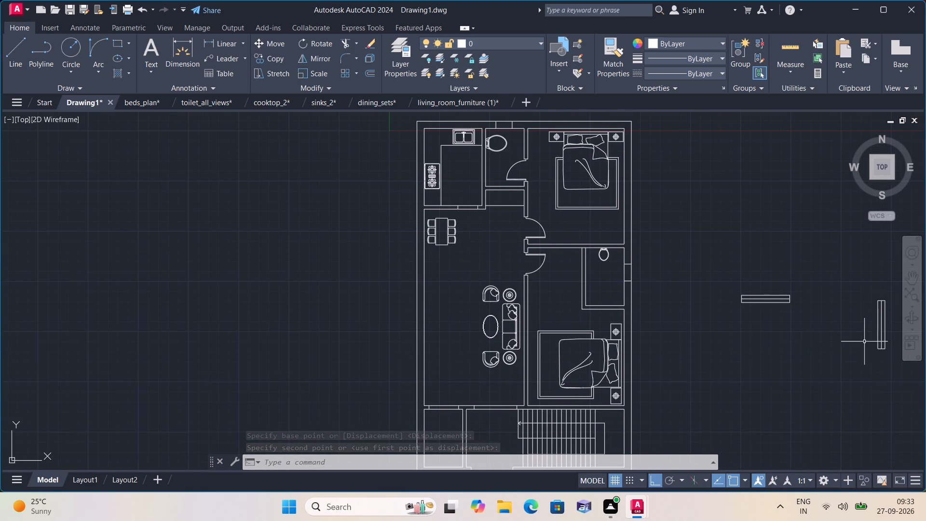
{"action": "middle_click_drag", "start_coordinate": [749, 336], "coordinate": [716, 227]}
{"action": "left_click_drag", "start_coordinate": [685, 425], "coordinate": [683, 419]}
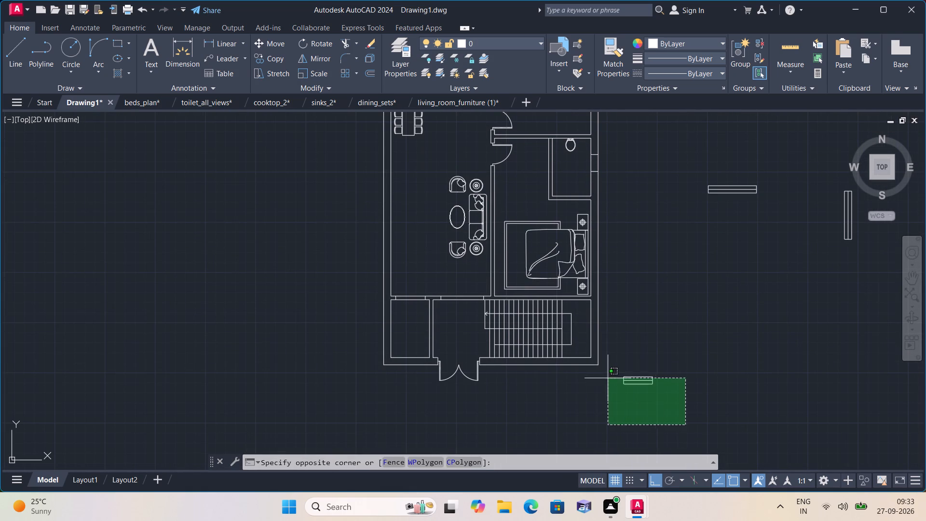
{"action": "left_click", "coordinate": [589, 366]}
{"action": "left_click", "coordinate": [270, 42]}
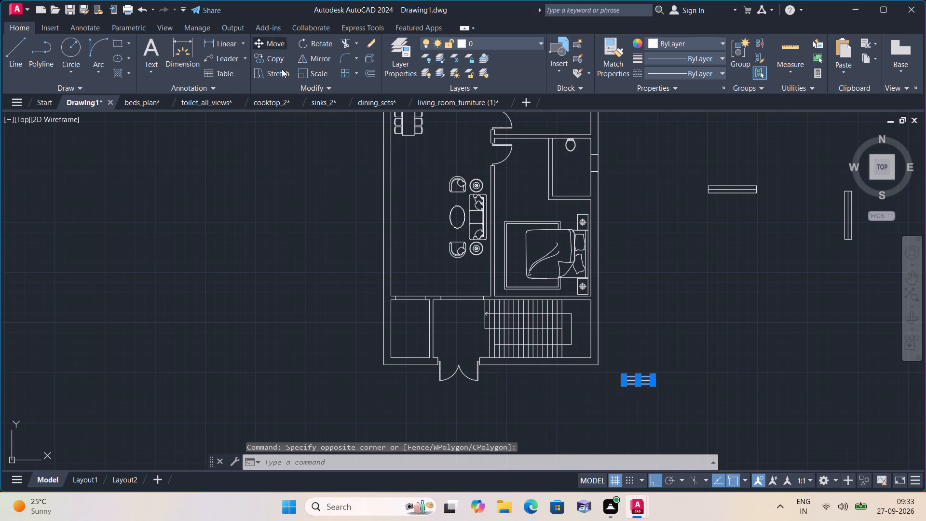
{"action": "left_click", "coordinate": [637, 376]}
{"action": "scroll", "coordinate": [396, 343], "scroll_direction": "up", "scroll_amount": 2}
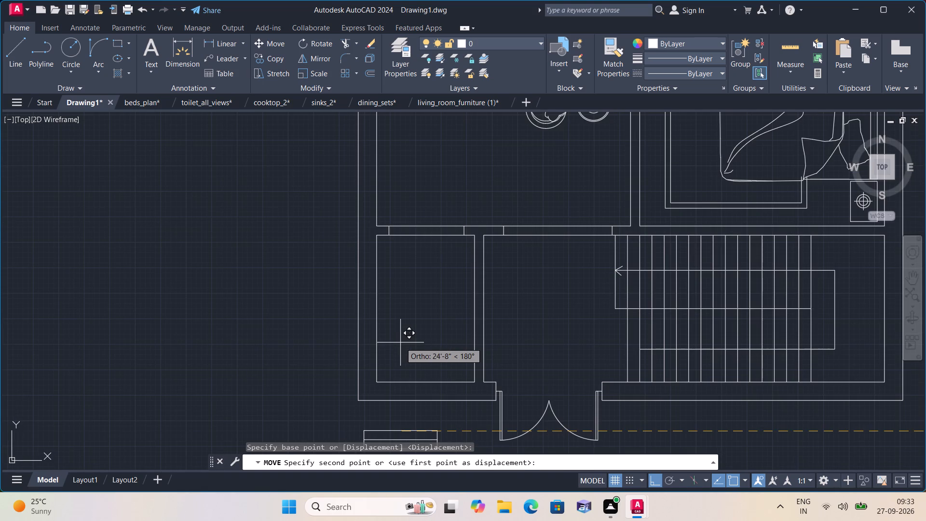
{"action": "key", "text": "F8"}
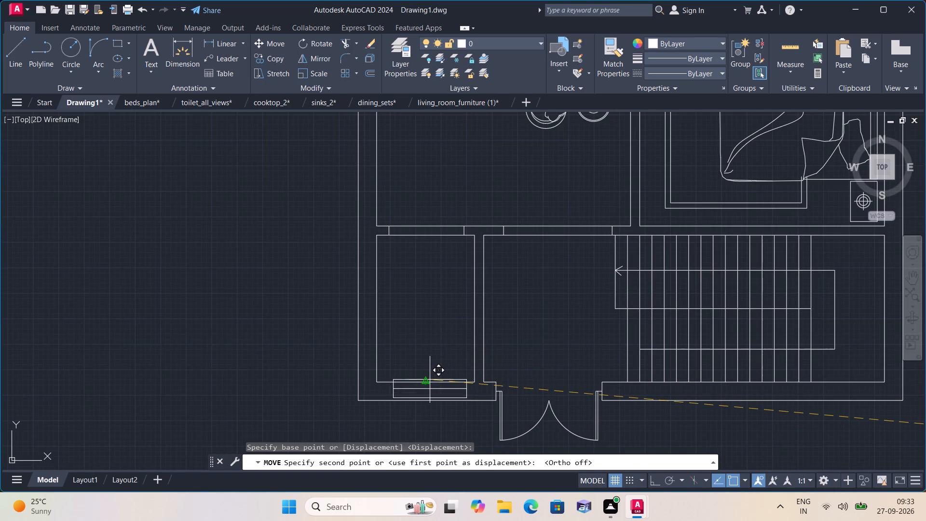
{"action": "left_click", "coordinate": [424, 381]}
Move the horizontal 5' window symbol by its south side's midpoint to the midpoint of the kitchen's north inner wall line.
{"action": "middle_click_drag", "start_coordinate": [434, 340], "coordinate": [354, 424]}
{"action": "scroll", "coordinate": [432, 346], "scroll_direction": "down", "scroll_amount": 1}
{"action": "scroll", "coordinate": [354, 424], "scroll_direction": "down", "scroll_amount": 1}
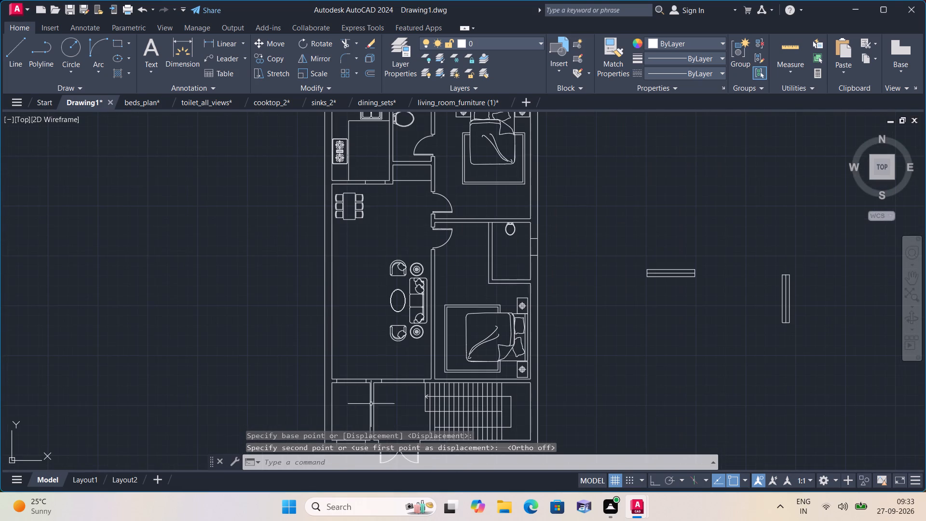
{"action": "left_click_drag", "start_coordinate": [715, 331], "coordinate": [710, 289]}
{"action": "left_click", "coordinate": [639, 247]}
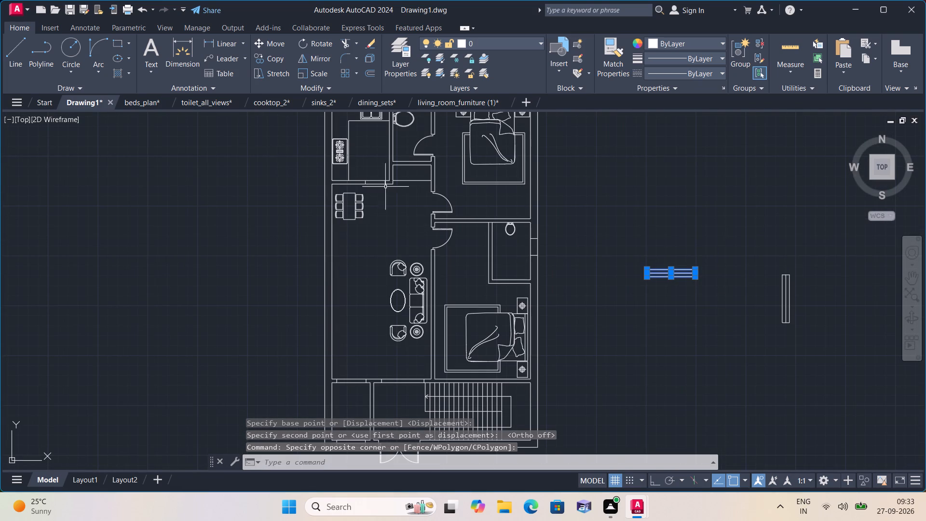
{"action": "left_click_drag", "start_coordinate": [270, 46], "coordinate": [274, 54]}
{"action": "left_click", "coordinate": [269, 41]}
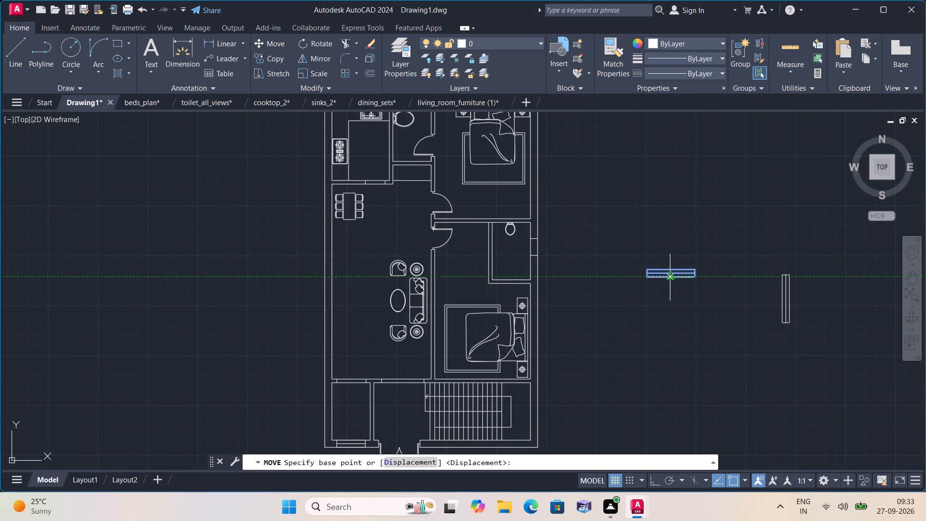
{"action": "left_click", "coordinate": [671, 278]}
{"action": "scroll", "coordinate": [551, 238], "scroll_direction": "down", "scroll_amount": 2}
{"action": "middle_click_drag", "start_coordinate": [551, 238], "coordinate": [560, 346]}
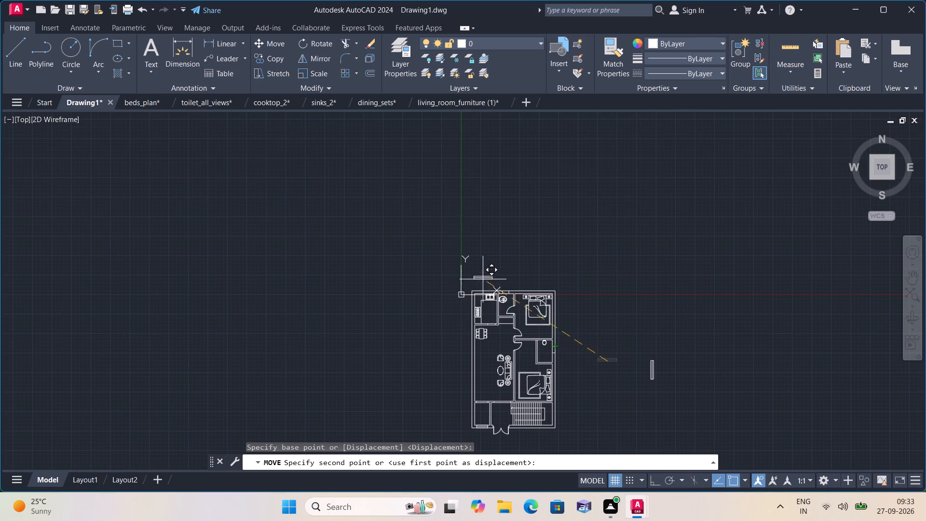
{"action": "scroll", "coordinate": [490, 295], "scroll_direction": "up", "scroll_amount": 4}
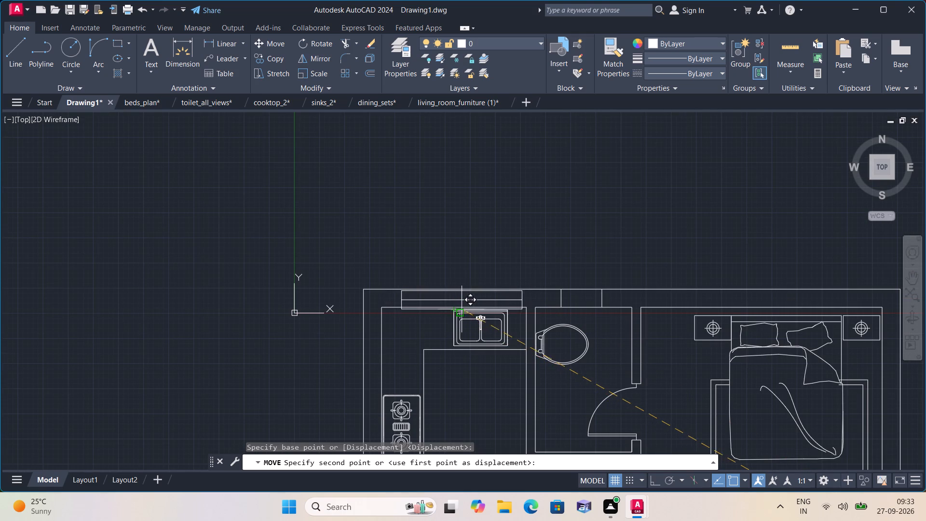
{"action": "scroll", "coordinate": [465, 307], "scroll_direction": "up", "scroll_amount": 3}
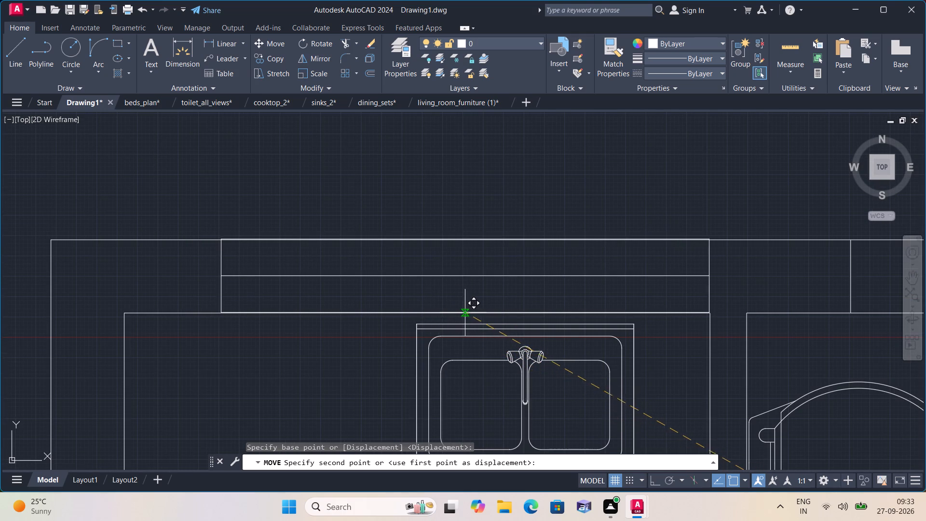
{"action": "left_click", "coordinate": [414, 313]}
Copy the vertical 5' window symbol by its west side's midpoint to the midpoint of the southern bedroom's east inner wall line, behind the bed.
{"action": "scroll", "coordinate": [400, 319], "scroll_direction": "down", "scroll_amount": 3}
{"action": "middle_click_drag", "start_coordinate": [425, 355], "coordinate": [420, 334]}
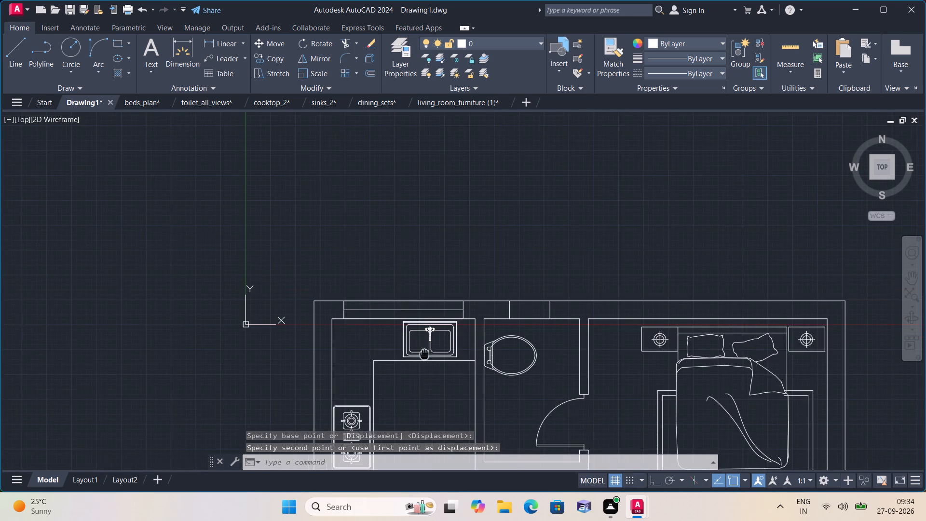
{"action": "middle_click_drag", "start_coordinate": [420, 334], "coordinate": [420, 294]}
{"action": "scroll", "coordinate": [421, 291], "scroll_direction": "down", "scroll_amount": 1}
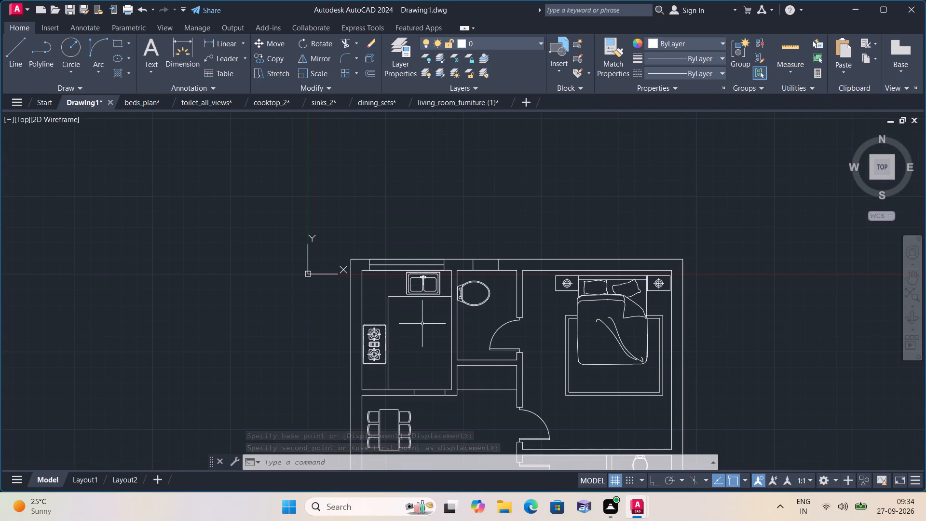
{"action": "scroll", "coordinate": [422, 324], "scroll_direction": "down", "scroll_amount": 2}
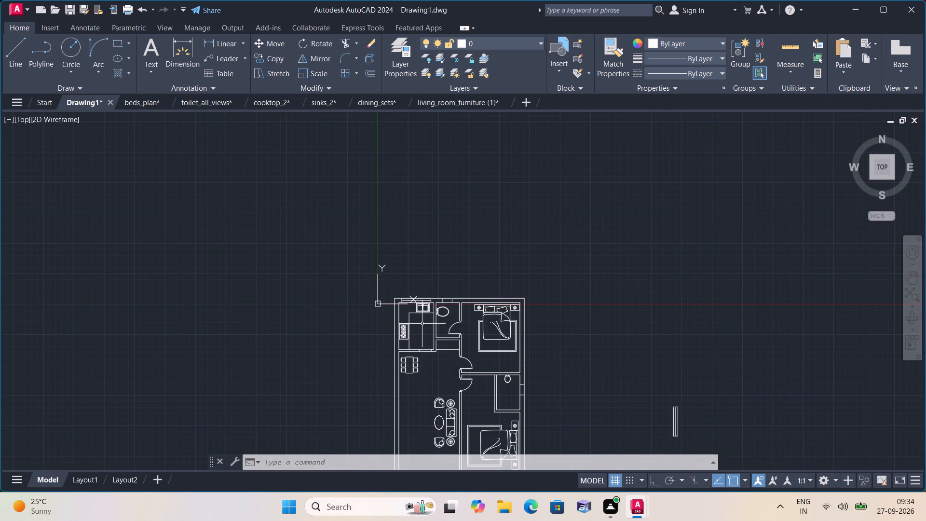
{"action": "scroll", "coordinate": [569, 341], "scroll_direction": "up", "scroll_amount": 1}
{"action": "middle_click_drag", "start_coordinate": [579, 320], "coordinate": [571, 247]}
{"action": "middle_click_drag", "start_coordinate": [612, 332], "coordinate": [609, 247]}
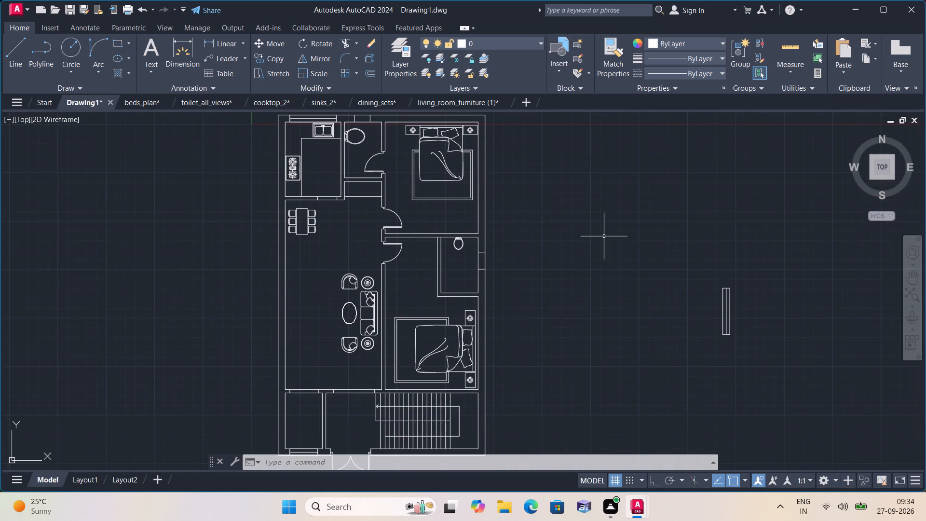
{"action": "left_click_drag", "start_coordinate": [745, 385], "coordinate": [743, 344]}
{"action": "left_click", "coordinate": [683, 267]}
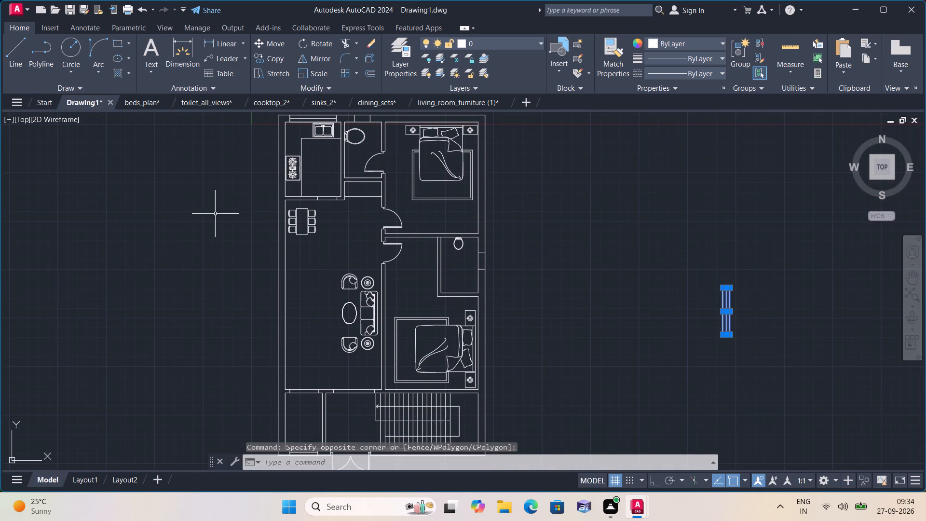
{"action": "left_click", "coordinate": [272, 60]}
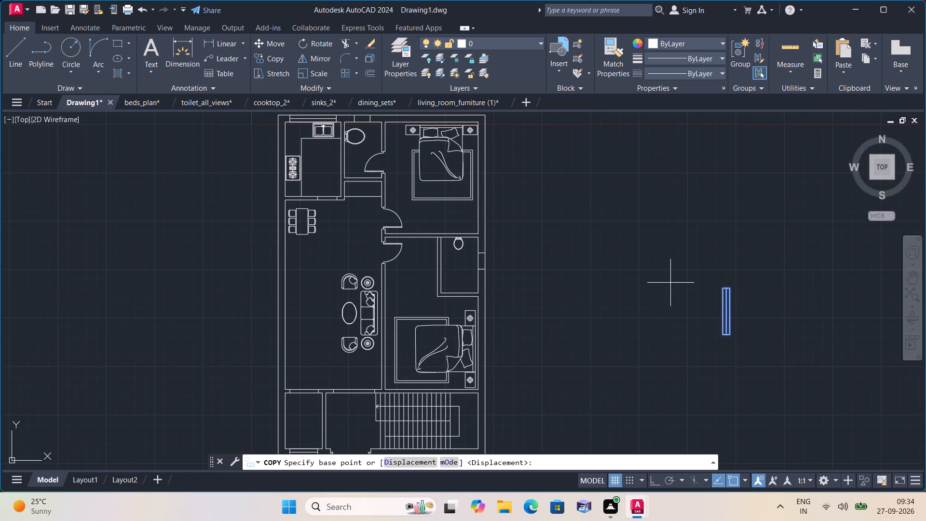
{"action": "left_click", "coordinate": [723, 313]}
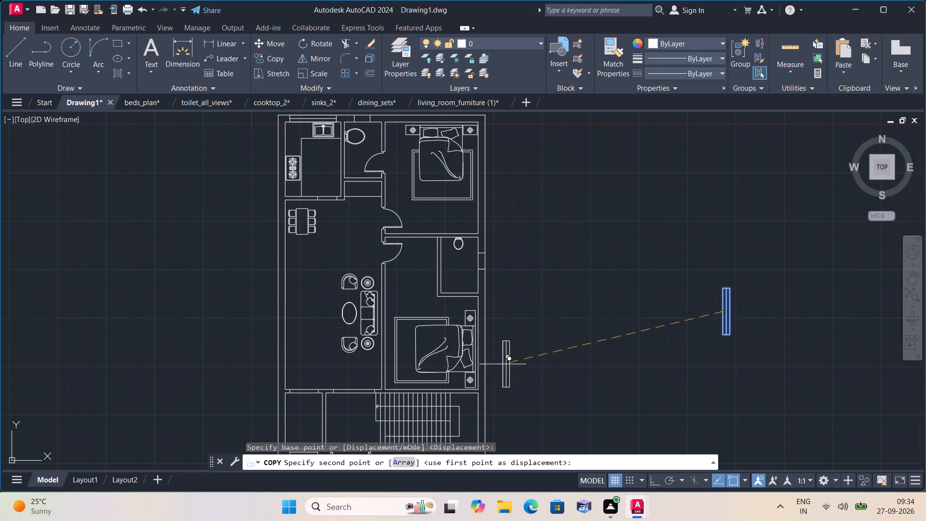
{"action": "scroll", "coordinate": [486, 352], "scroll_direction": "up", "scroll_amount": 2}
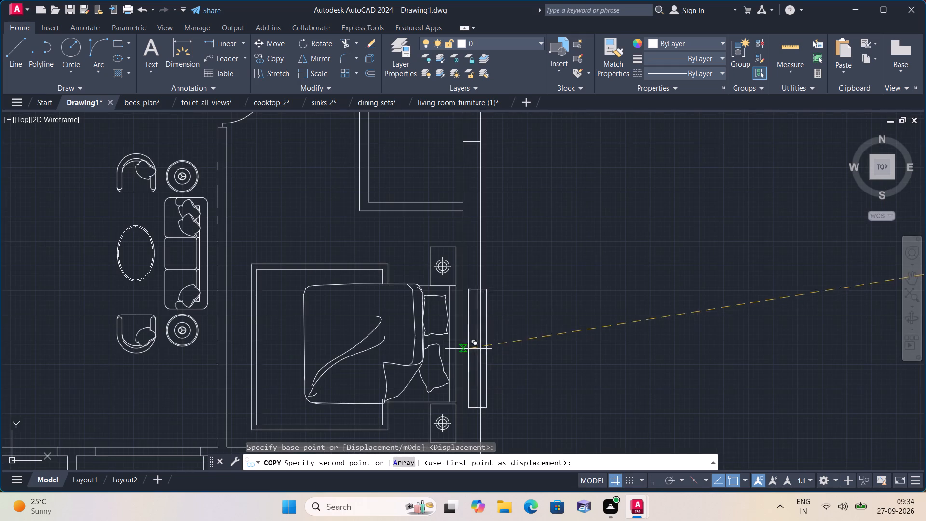
{"action": "left_click", "coordinate": [461, 332]}
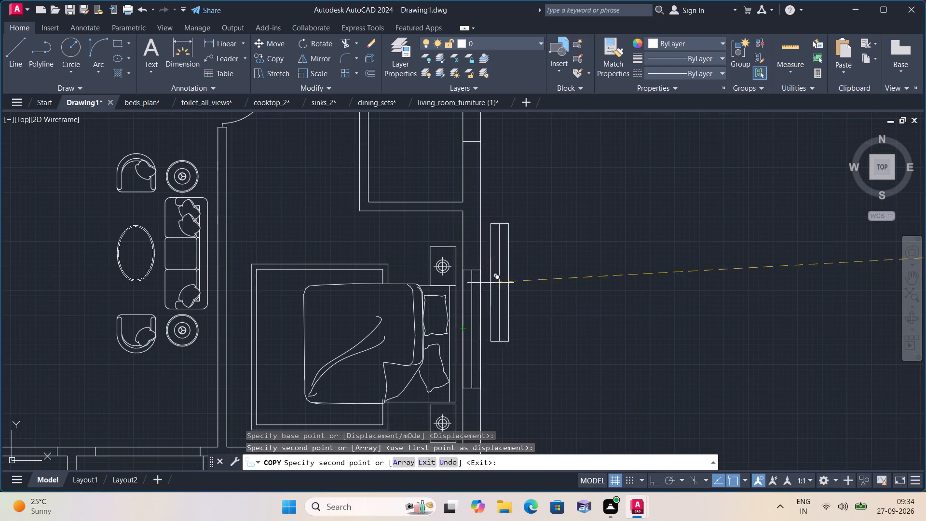
Place another copy of the vertical 5' window at the midpoint of the northern bedroom's east inner wall line.
{"action": "scroll", "coordinate": [514, 267], "scroll_direction": "down", "scroll_amount": 2}
{"action": "middle_click_drag", "start_coordinate": [518, 273], "coordinate": [545, 435]}
{"action": "scroll", "coordinate": [525, 283], "scroll_direction": "up", "scroll_amount": 3}
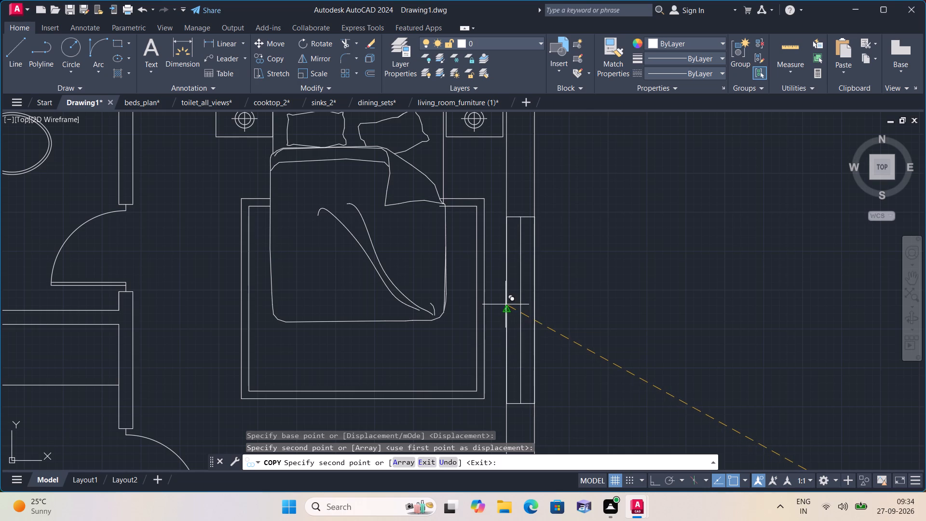
{"action": "left_click", "coordinate": [506, 308]}
Place a further copy of the vertical 5' window at the midpoint of the stair area's east inner wall line and end copying.
{"action": "scroll", "coordinate": [510, 327], "scroll_direction": "down", "scroll_amount": 2}
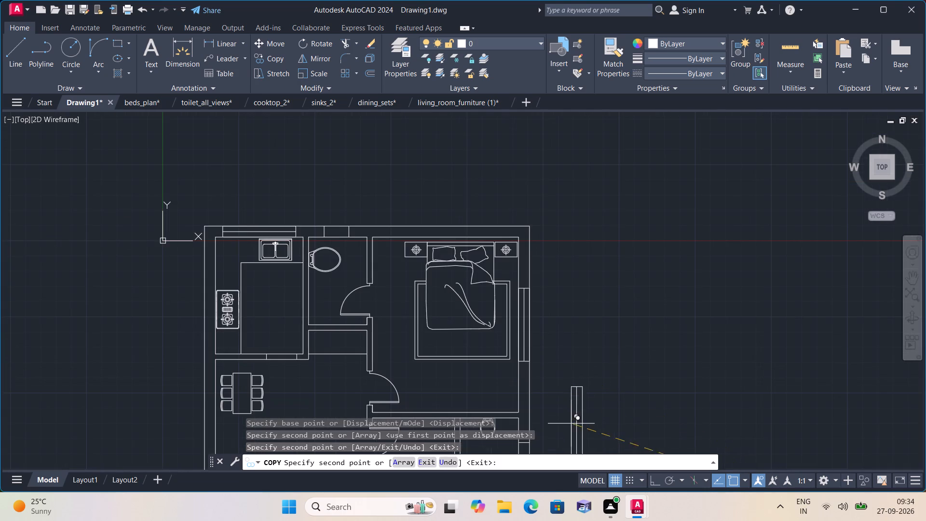
{"action": "middle_click_drag", "start_coordinate": [571, 424], "coordinate": [599, 262]}
{"action": "middle_click_drag", "start_coordinate": [596, 398], "coordinate": [613, 266]}
{"action": "middle_click_drag", "start_coordinate": [598, 373], "coordinate": [627, 246]}
{"action": "scroll", "coordinate": [562, 301], "scroll_direction": "up", "scroll_amount": 1}
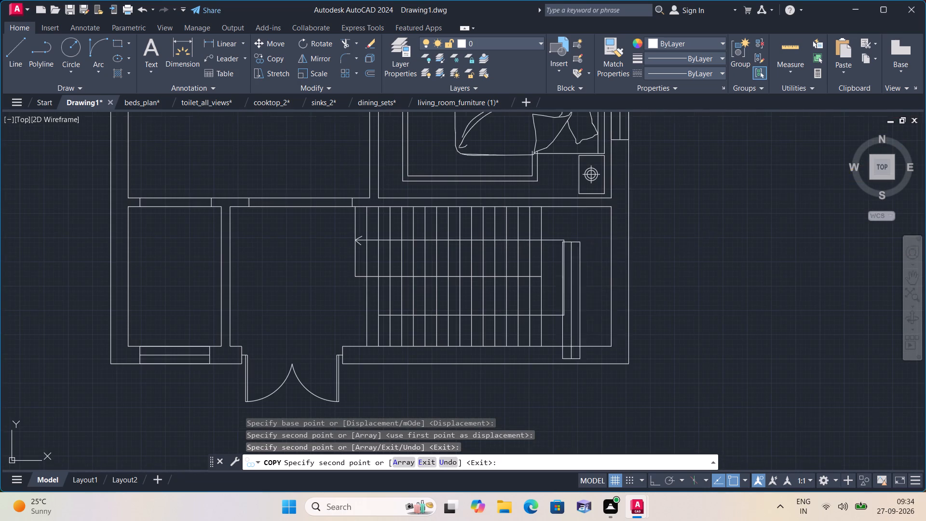
{"action": "left_click", "coordinate": [613, 274]}
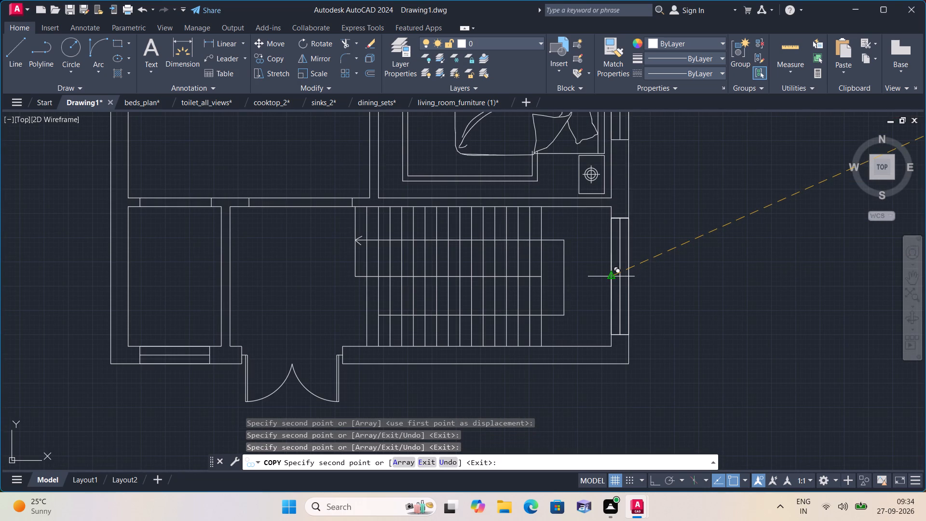
{"action": "scroll", "coordinate": [613, 273], "scroll_direction": "down", "scroll_amount": 1}
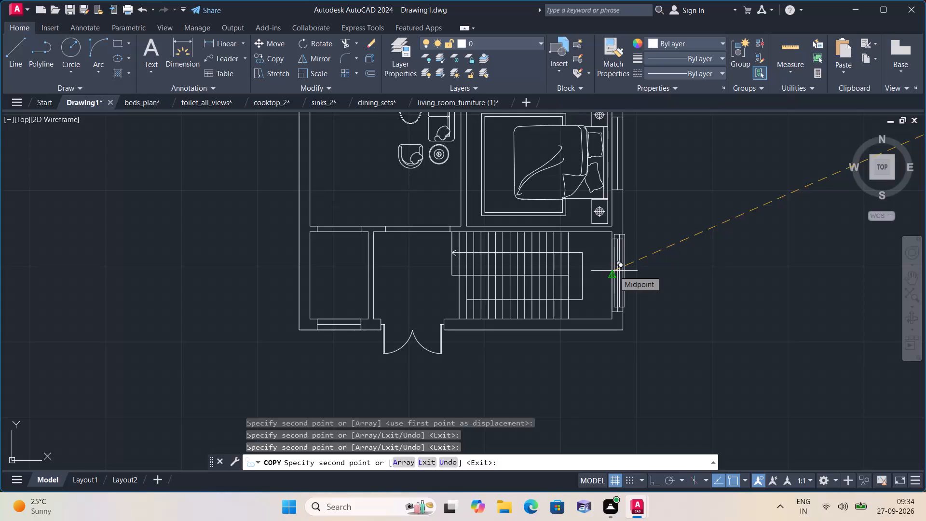
{"action": "key", "text": "Escape"}
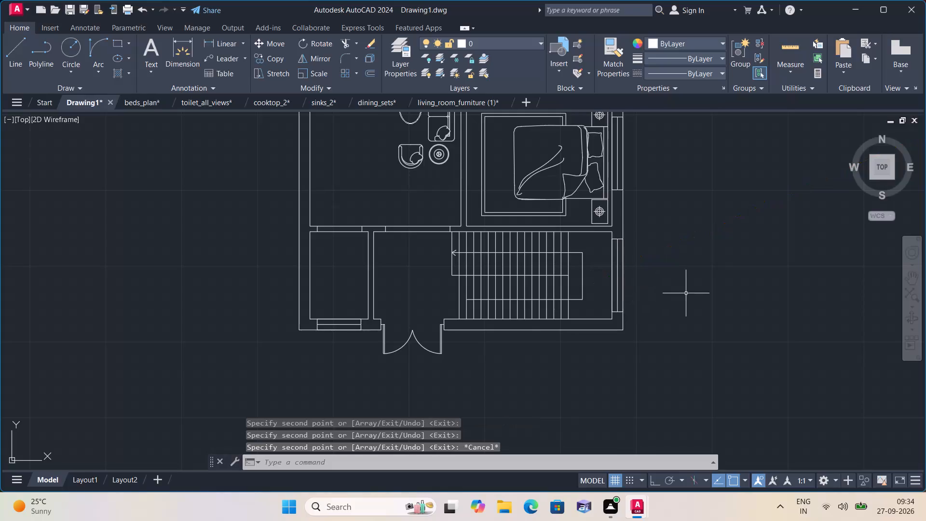
Copy the spare vertical 5' window by its east side's midpoint to the midpoint of the kitchen's west inner wall line, behind the cooktop.
{"action": "scroll", "coordinate": [686, 293], "scroll_direction": "down", "scroll_amount": 1}
{"action": "middle_click_drag", "start_coordinate": [667, 315], "coordinate": [623, 342]}
{"action": "scroll", "coordinate": [616, 342], "scroll_direction": "down", "scroll_amount": 2}
{"action": "left_click_drag", "start_coordinate": [776, 350], "coordinate": [742, 298]}
{"action": "left_click", "coordinate": [680, 250]}
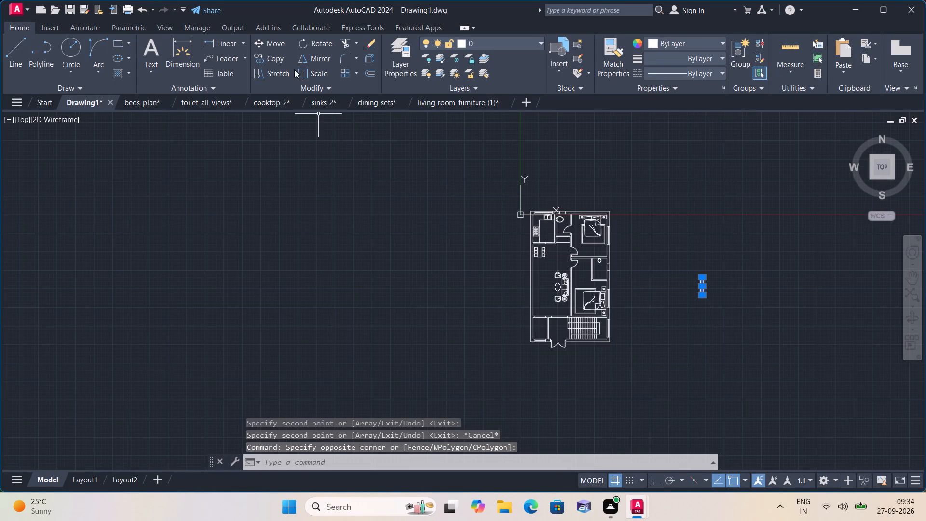
{"action": "left_click_drag", "start_coordinate": [281, 57], "coordinate": [283, 65]}
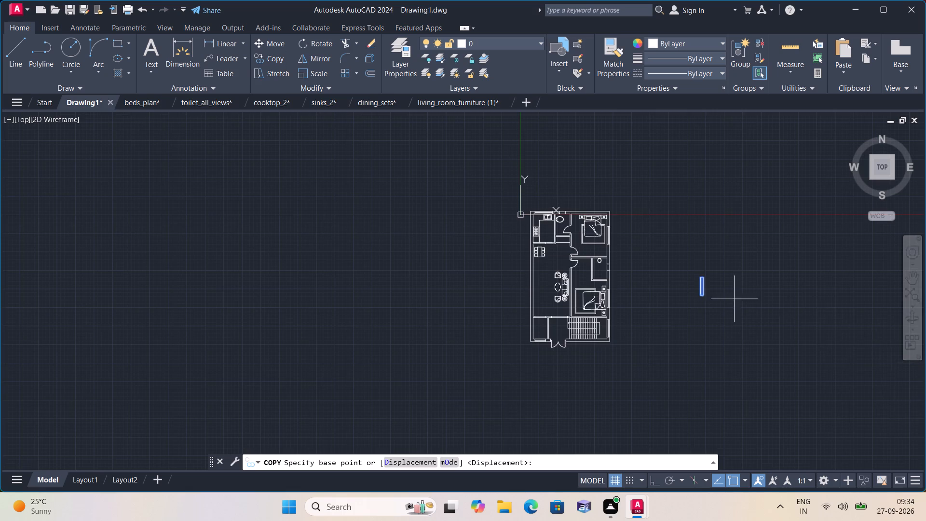
{"action": "scroll", "coordinate": [715, 284], "scroll_direction": "up", "scroll_amount": 2}
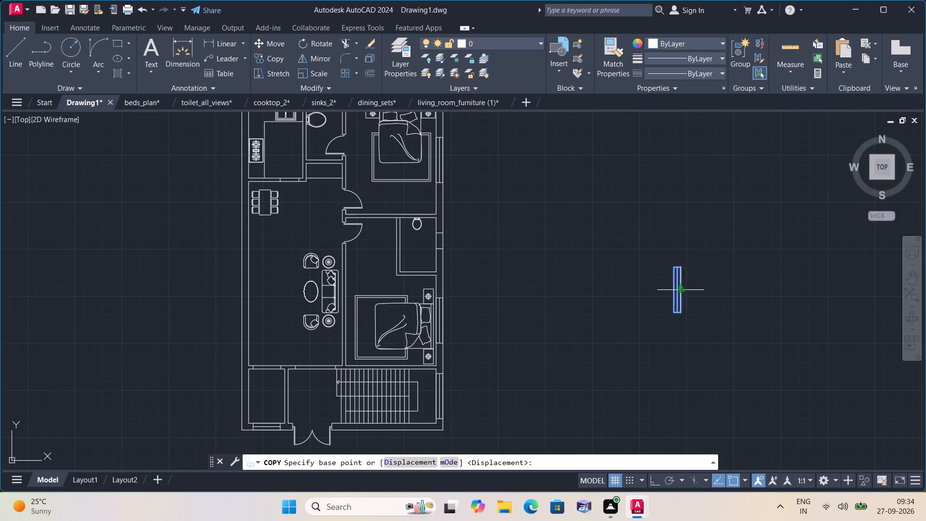
{"action": "left_click", "coordinate": [683, 288]}
{"action": "middle_click_drag", "start_coordinate": [621, 303], "coordinate": [664, 362]}
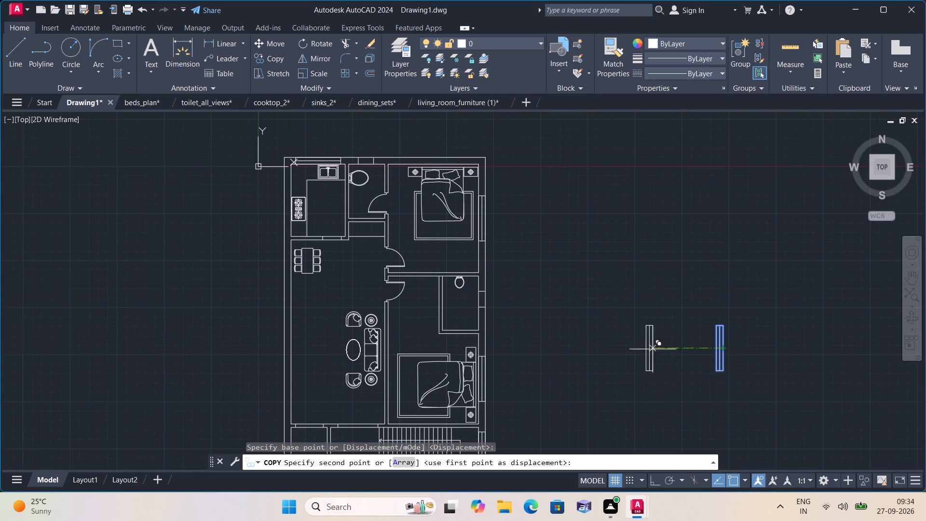
{"action": "scroll", "coordinate": [267, 216], "scroll_direction": "up", "scroll_amount": 2}
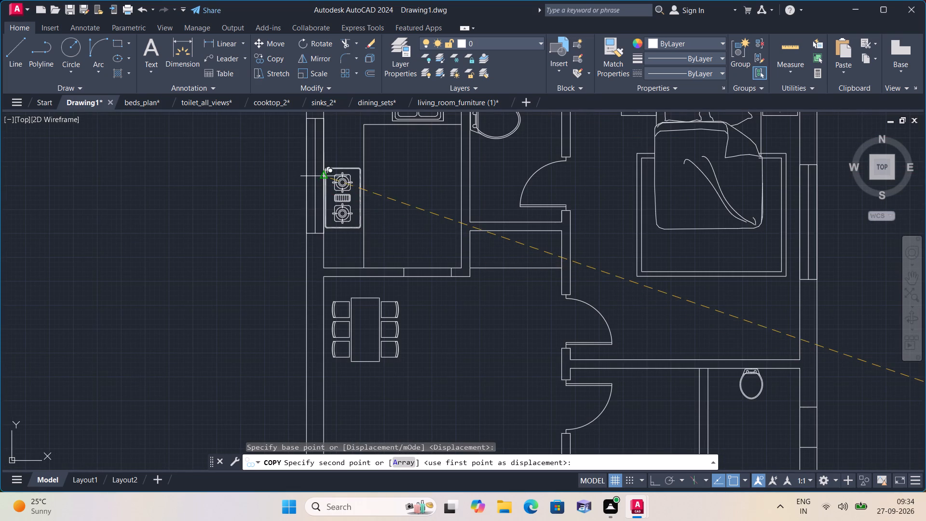
{"action": "left_click", "coordinate": [321, 175]}
Place another vertical 5' window copy in the living room's west wall, just south of the dining table, and end copying.
{"action": "scroll", "coordinate": [313, 184], "scroll_direction": "down", "scroll_amount": 1}
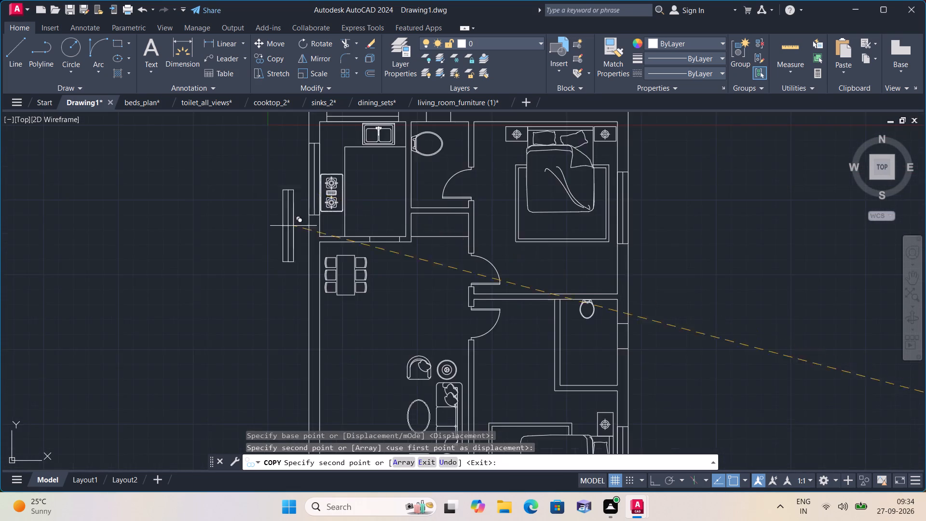
{"action": "scroll", "coordinate": [290, 234], "scroll_direction": "down", "scroll_amount": 1}
{"action": "middle_click_drag", "start_coordinate": [246, 306], "coordinate": [246, 216]}
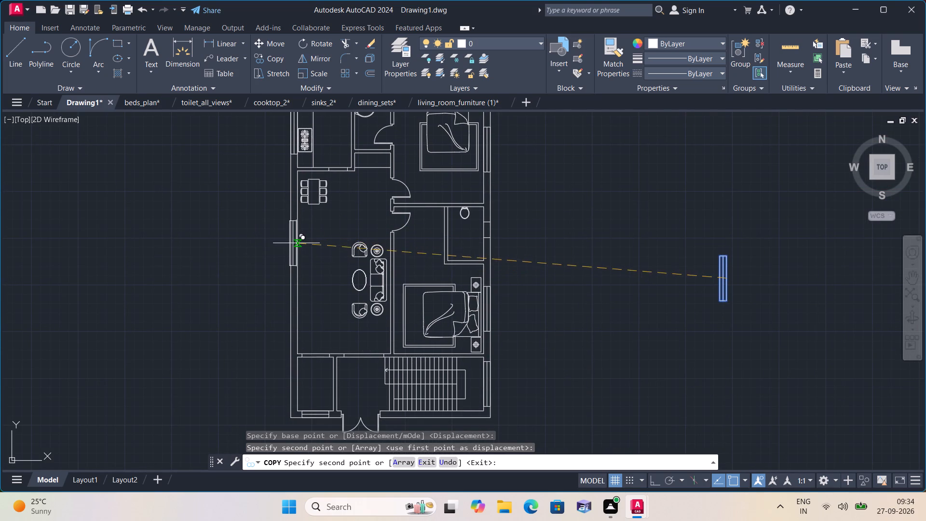
{"action": "scroll", "coordinate": [298, 232], "scroll_direction": "up", "scroll_amount": 2}
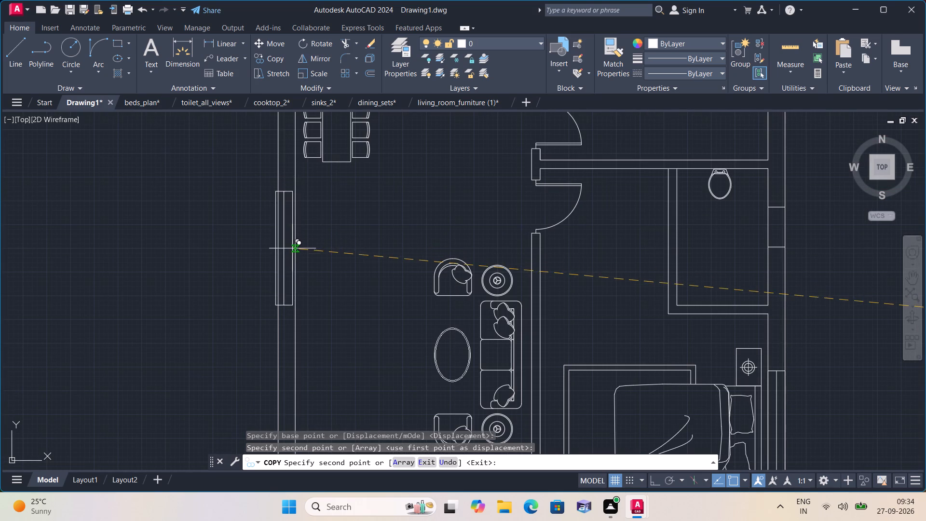
{"action": "left_click", "coordinate": [295, 263]}
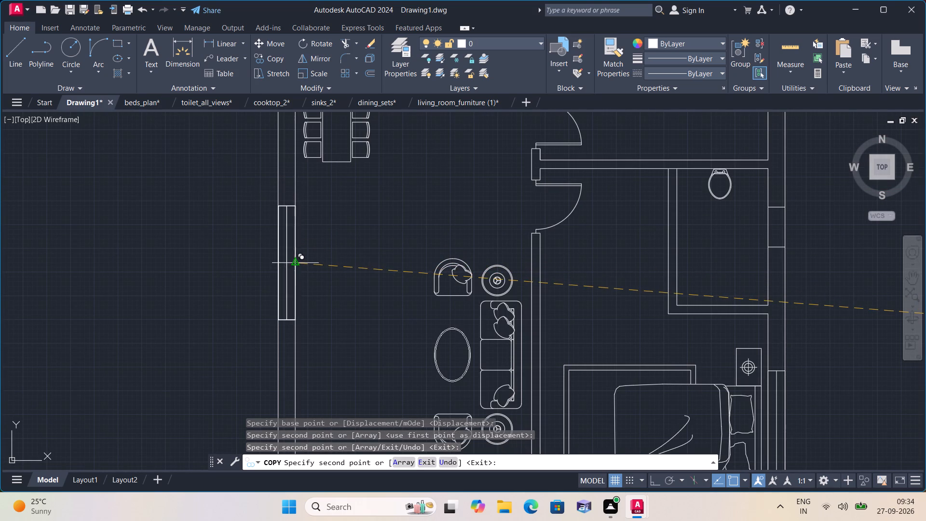
{"action": "scroll", "coordinate": [217, 320], "scroll_direction": "down", "scroll_amount": 1}
{"action": "middle_click_drag", "start_coordinate": [214, 322], "coordinate": [233, 215]}
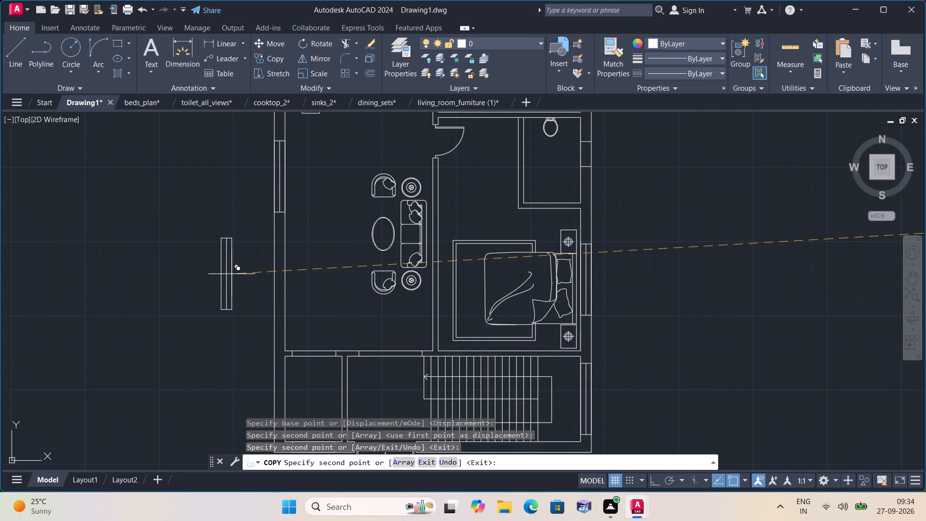
{"action": "scroll", "coordinate": [230, 276], "scroll_direction": "down", "scroll_amount": 1}
{"action": "key", "text": "Escape"}
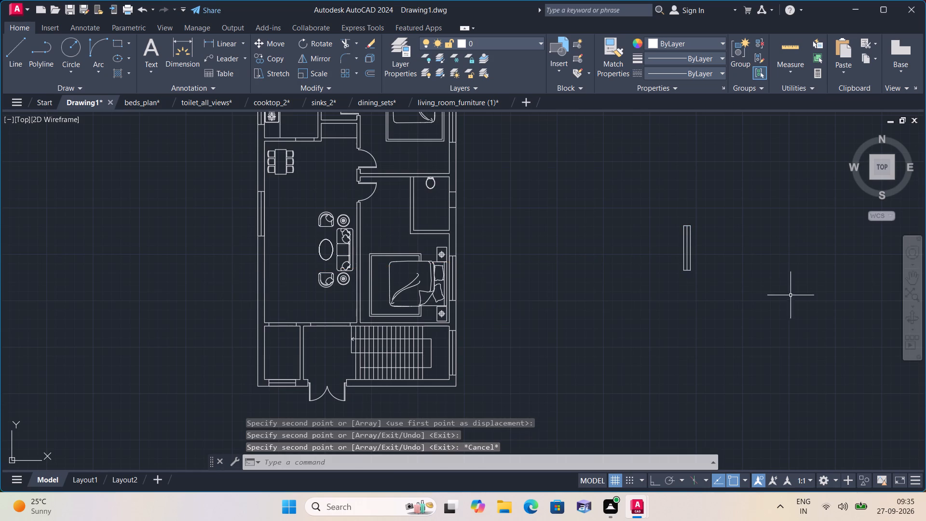
Rotate the spare vertical 5' window from its east side's midpoint with ortho on, so it lies horizontally.
{"action": "left_click_drag", "start_coordinate": [708, 310], "coordinate": [703, 300]}
{"action": "left_click", "coordinate": [635, 168]}
{"action": "key", "text": "F8"}
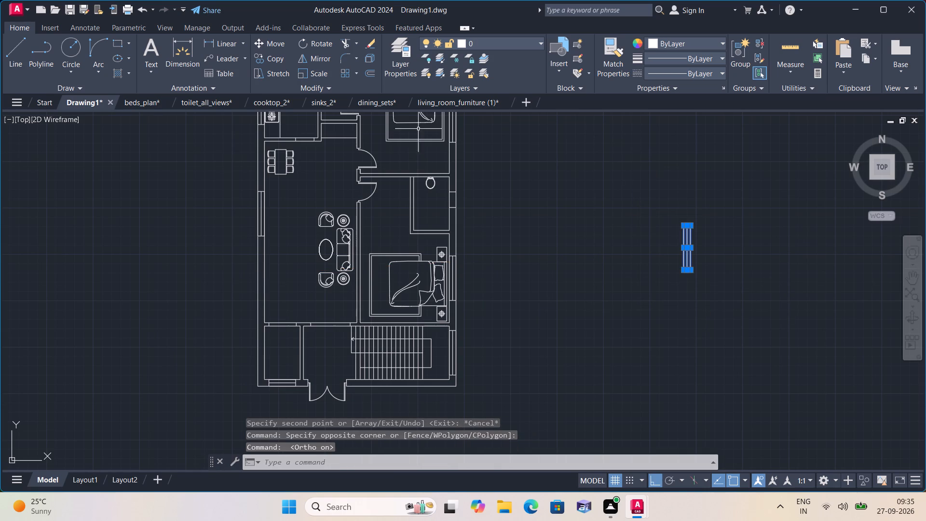
{"action": "left_click", "coordinate": [328, 48]}
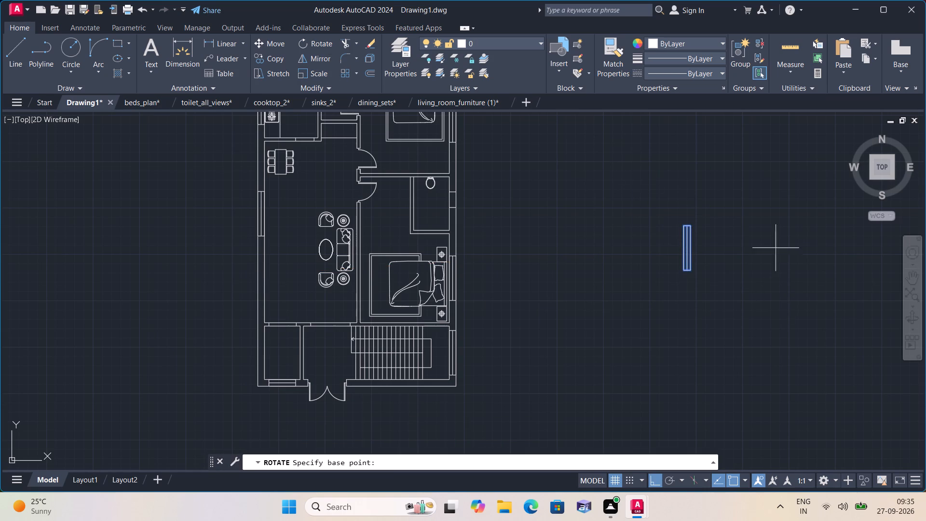
{"action": "left_click", "coordinate": [694, 247]}
{"action": "left_click", "coordinate": [706, 187]}
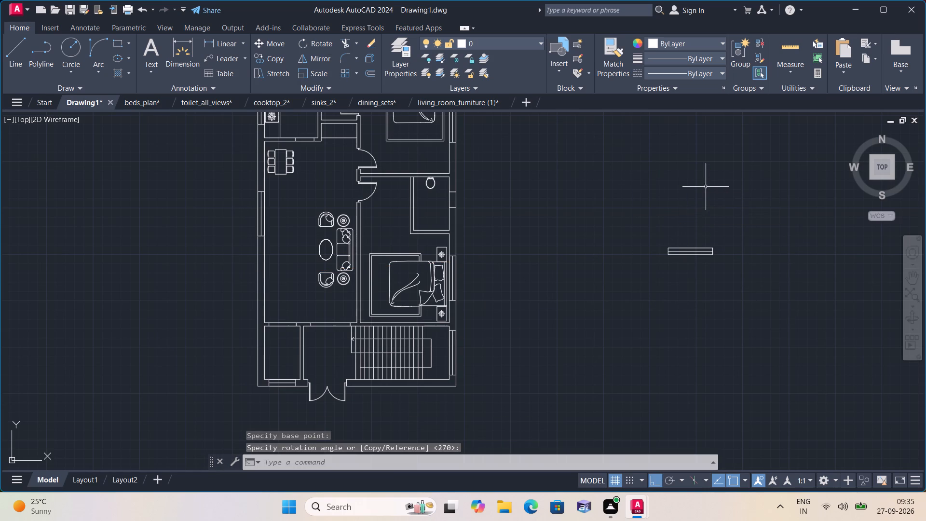
Move the horizontal 5' window by its south side's midpoint to the midpoint of the northern bedroom's north inner wall line, with ortho off.
{"action": "left_click_drag", "start_coordinate": [751, 287], "coordinate": [737, 274]}
{"action": "left_click", "coordinate": [626, 213]}
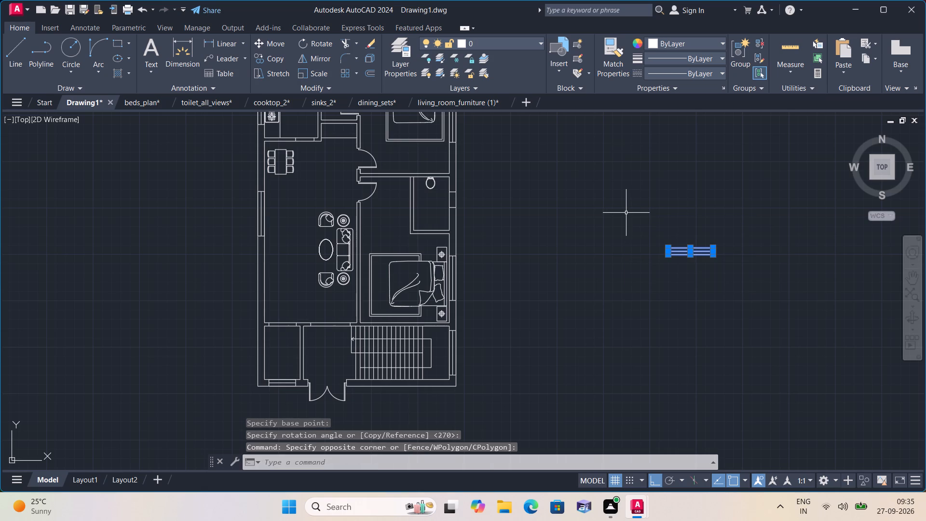
{"action": "key", "text": "F8"}
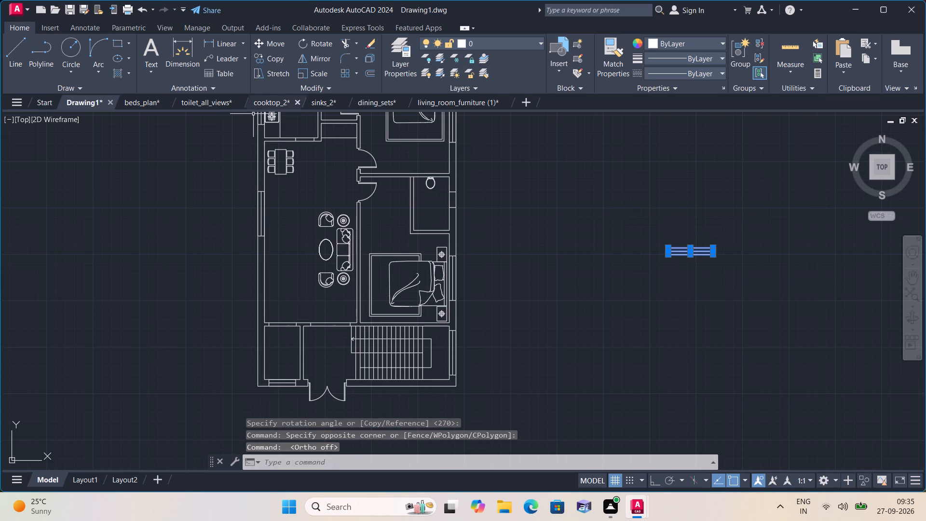
{"action": "left_click", "coordinate": [275, 44]}
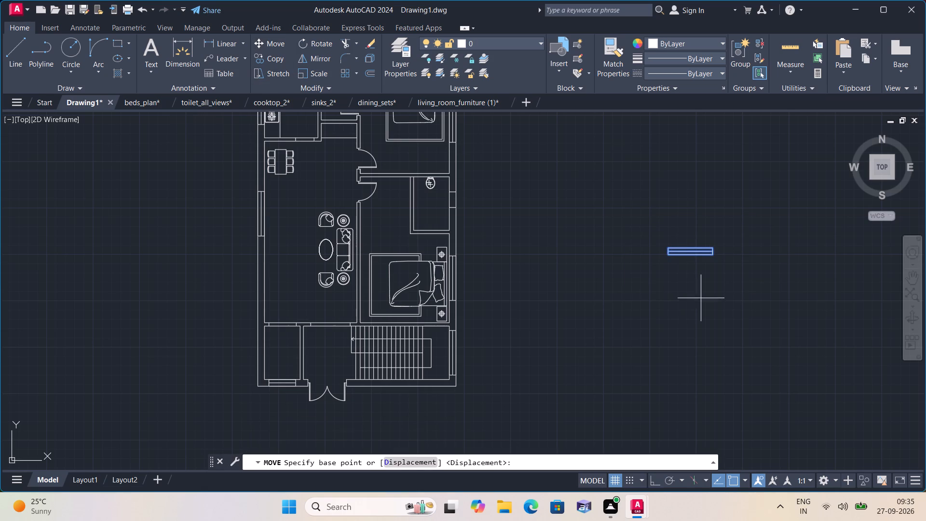
{"action": "left_click", "coordinate": [689, 255]}
{"action": "scroll", "coordinate": [648, 233], "scroll_direction": "down", "scroll_amount": 2}
{"action": "middle_click_drag", "start_coordinate": [593, 191], "coordinate": [624, 270]}
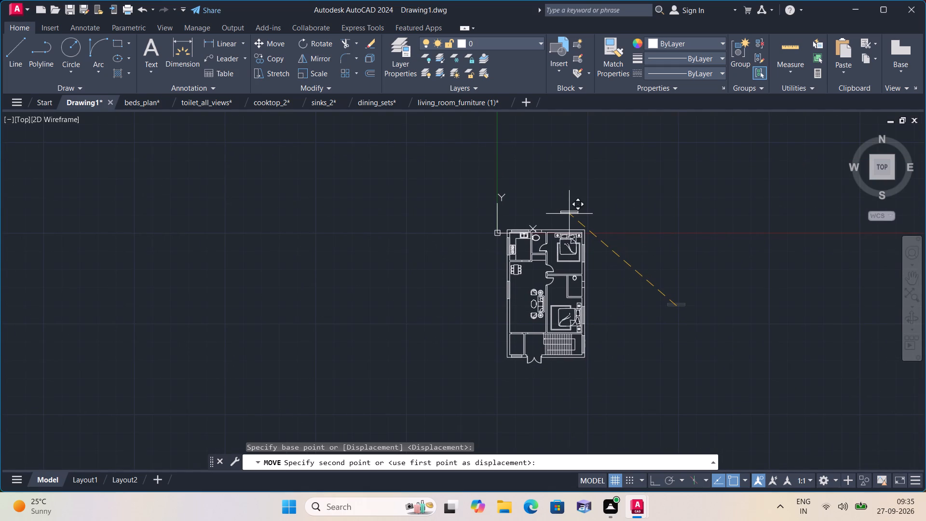
{"action": "scroll", "coordinate": [569, 212], "scroll_direction": "up", "scroll_amount": 3}
{"action": "scroll", "coordinate": [560, 282], "scroll_direction": "up", "scroll_amount": 1}
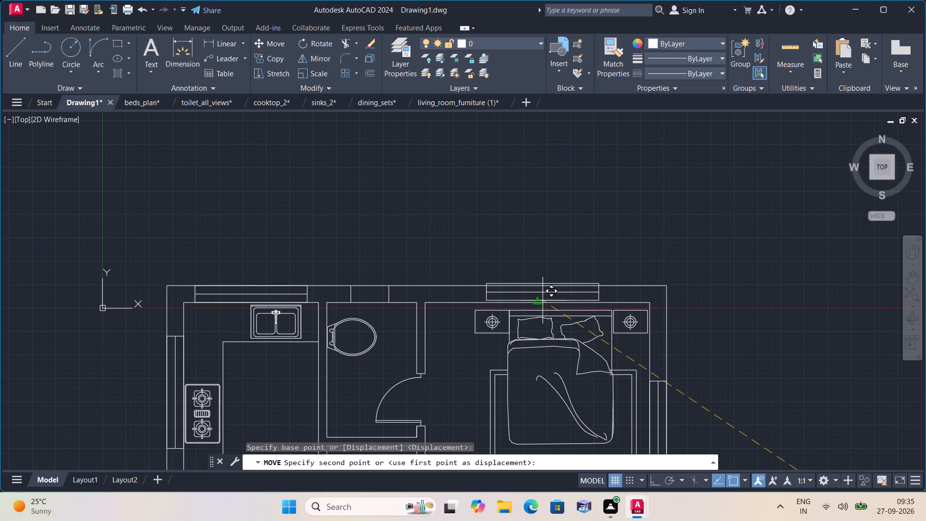
{"action": "left_click", "coordinate": [535, 302]}
Hatch the north outer wall segments, including both corners and the connected toilet partitions, with a Solid fill in colour 8.
{"action": "scroll", "coordinate": [676, 301], "scroll_direction": "down", "scroll_amount": 1}
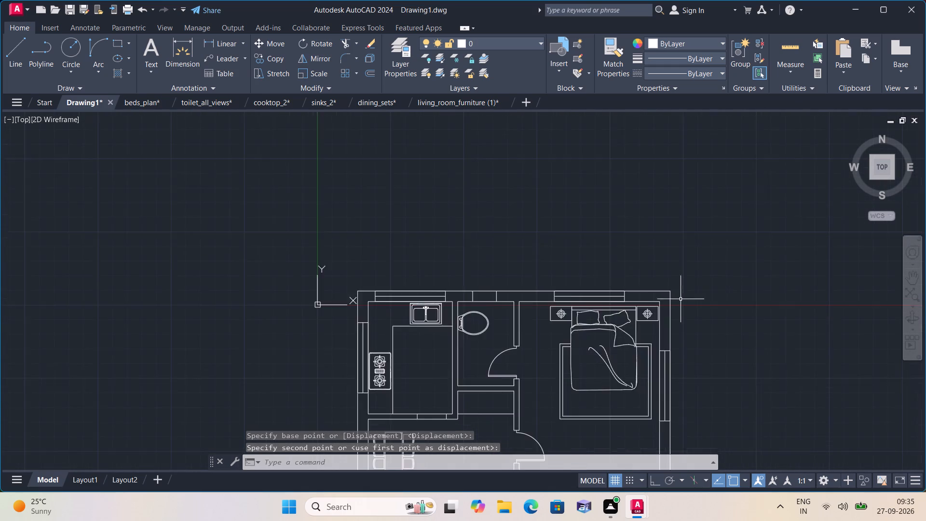
{"action": "scroll", "coordinate": [681, 299], "scroll_direction": "down", "scroll_amount": 1}
{"action": "scroll", "coordinate": [646, 323], "scroll_direction": "up", "scroll_amount": 1}
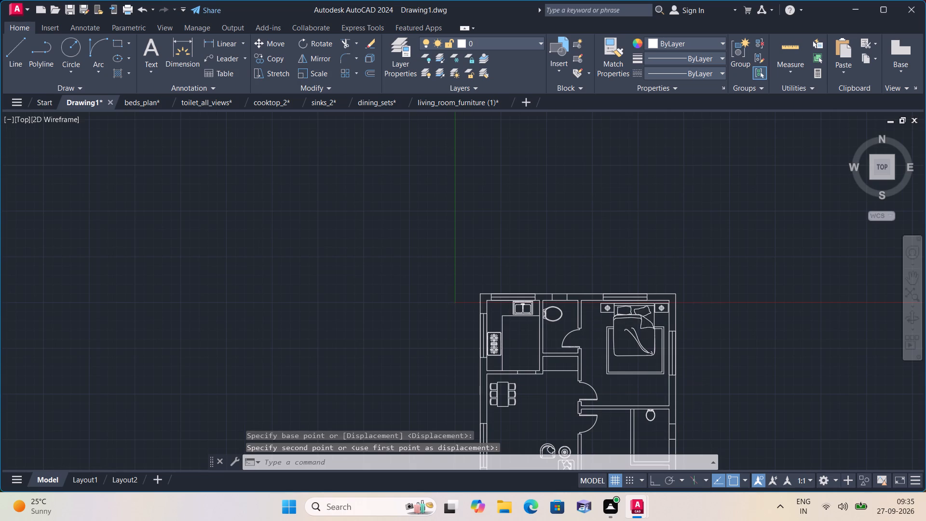
{"action": "type", "text": "h"}
{"action": "key", "text": "space"}
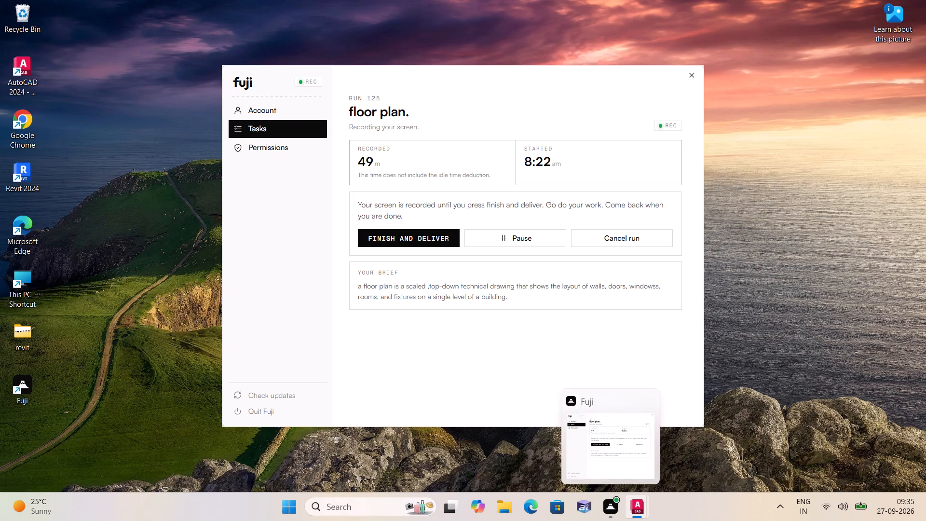
{"action": "left_click", "coordinate": [378, 43]}
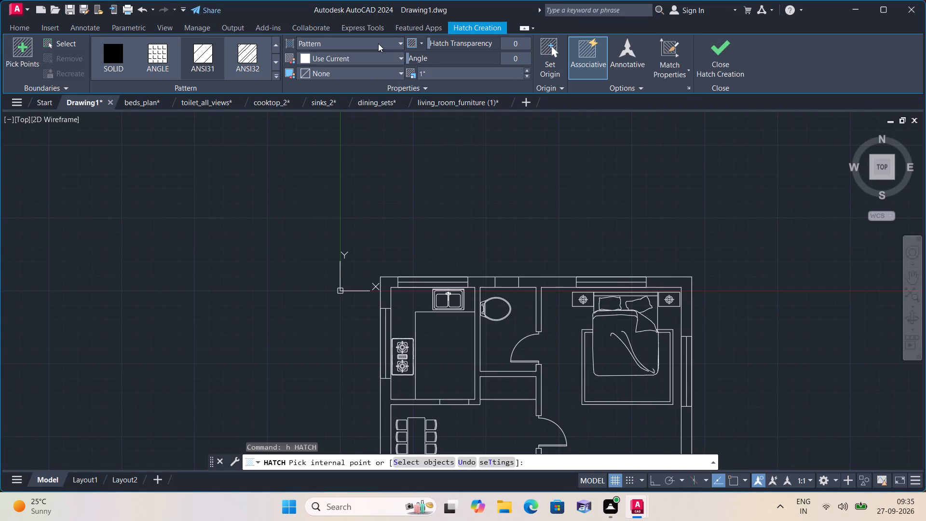
{"action": "left_click", "coordinate": [362, 60]}
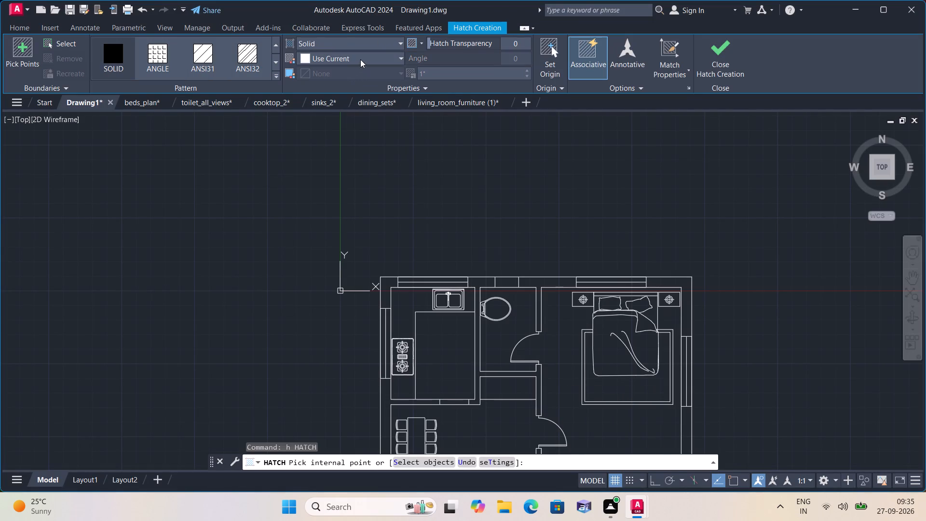
{"action": "left_click", "coordinate": [360, 59]}
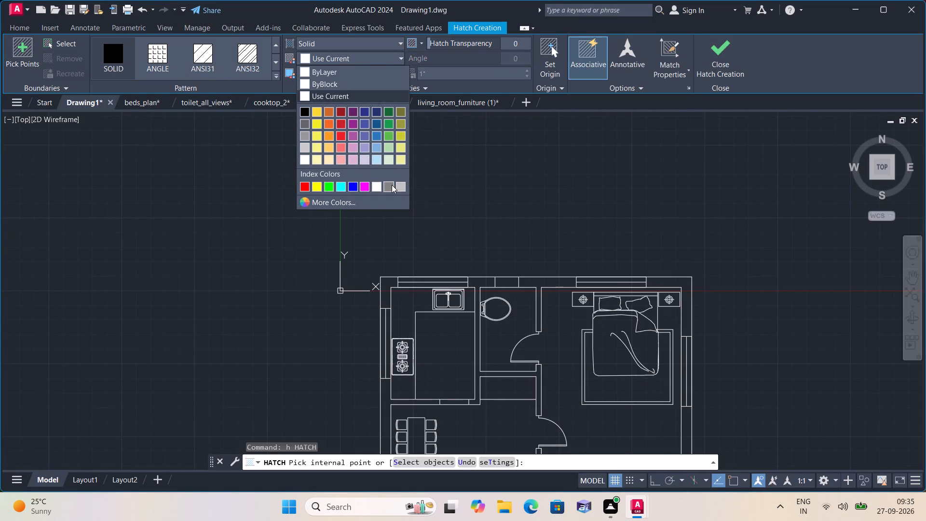
{"action": "left_click", "coordinate": [392, 185]}
{"action": "scroll", "coordinate": [485, 281], "scroll_direction": "up", "scroll_amount": 2}
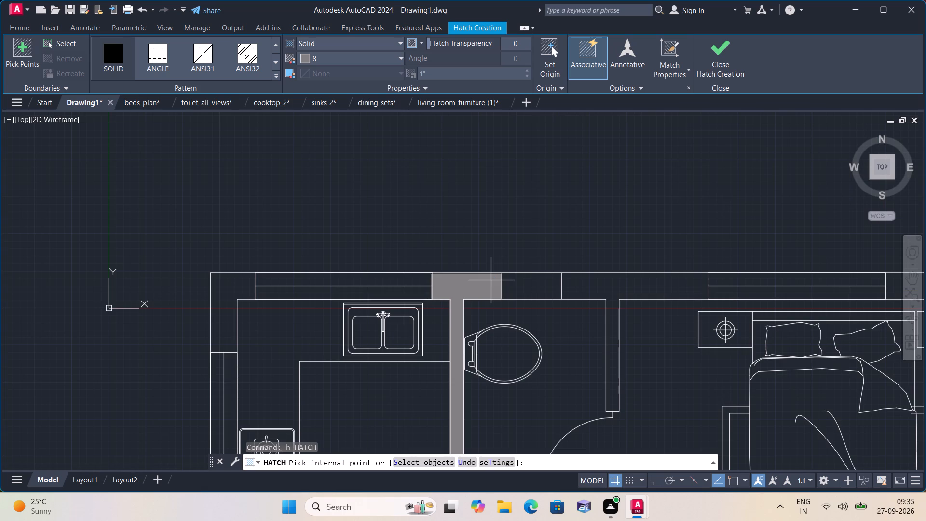
{"action": "left_click", "coordinate": [491, 280]}
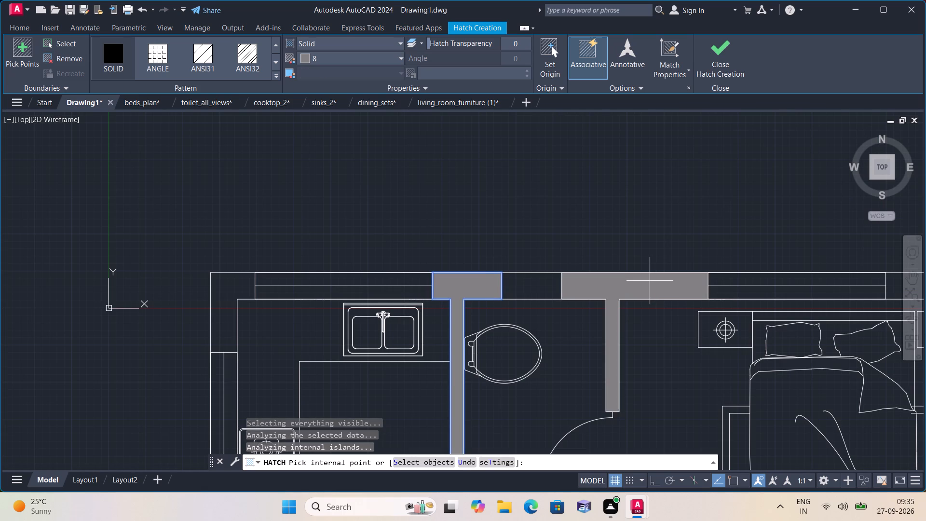
{"action": "left_click", "coordinate": [650, 281]}
{"action": "scroll", "coordinate": [603, 286], "scroll_direction": "down", "scroll_amount": 1}
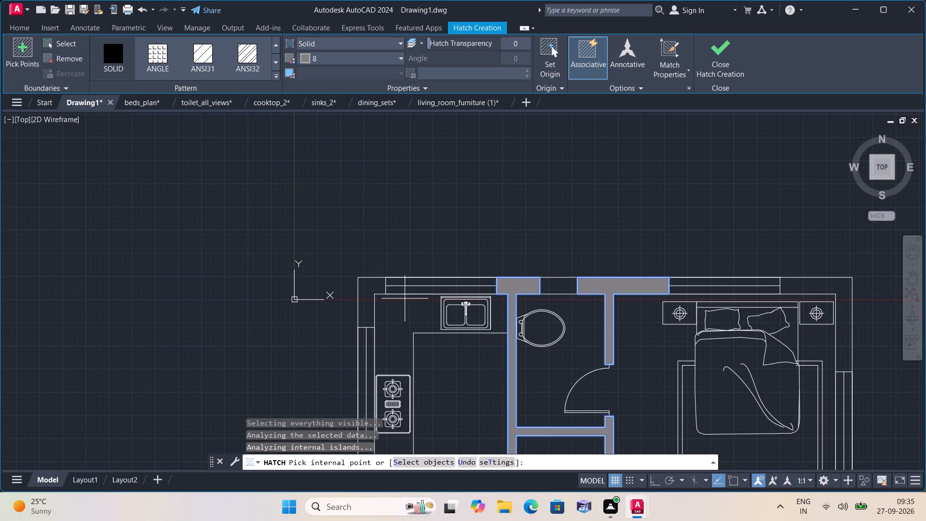
{"action": "left_click", "coordinate": [372, 293]}
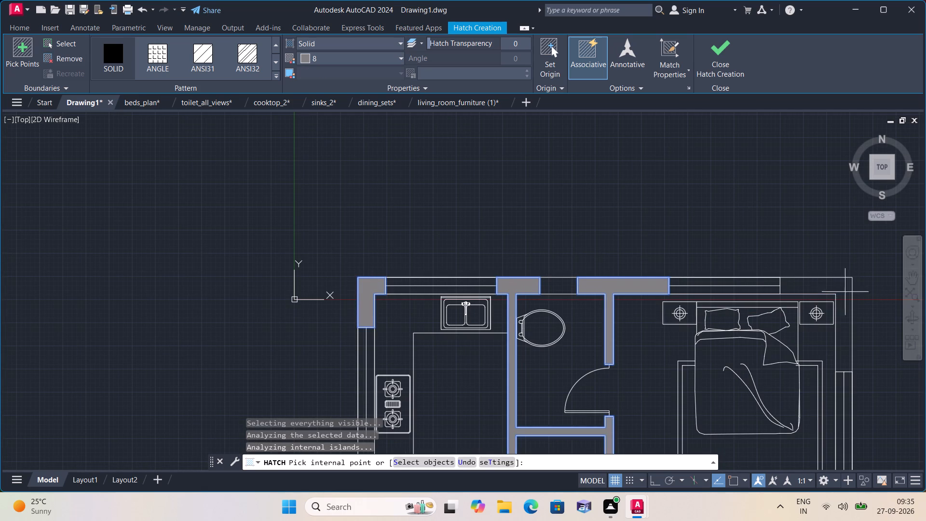
{"action": "left_click", "coordinate": [823, 288]}
Add the kitchen's south wall and the west outer wall on both sides of the living room window to the hatch.
{"action": "middle_click_drag", "start_coordinate": [802, 267], "coordinate": [794, 176]}
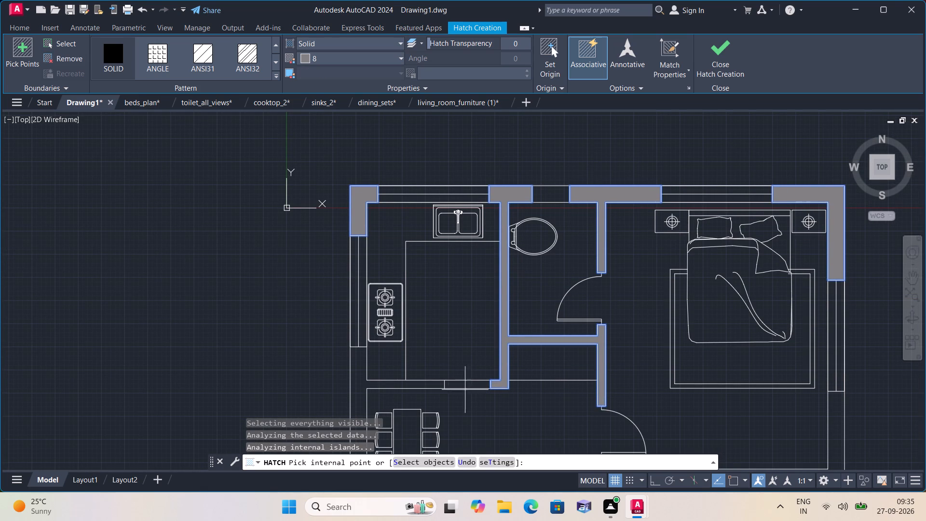
{"action": "left_click", "coordinate": [405, 386]}
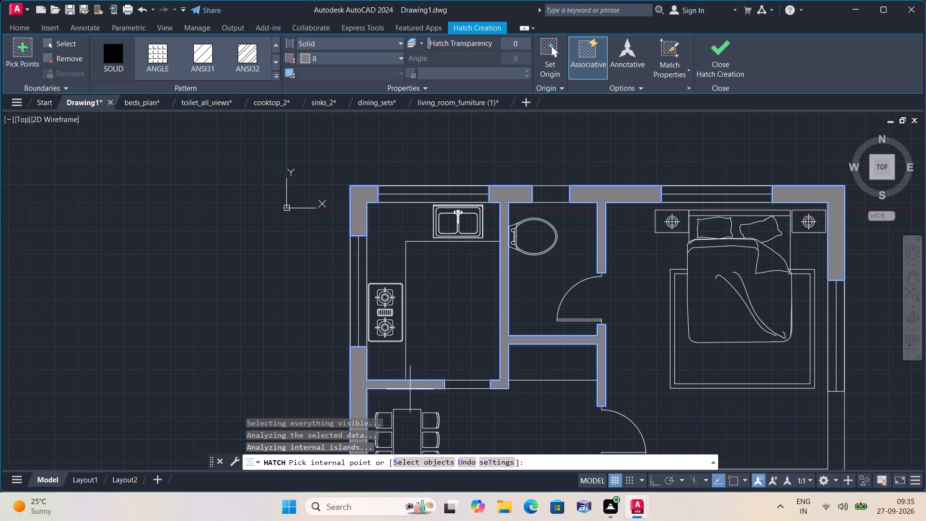
{"action": "middle_click_drag", "start_coordinate": [500, 453], "coordinate": [524, 278]}
{"action": "scroll", "coordinate": [495, 419], "scroll_direction": "down", "scroll_amount": 1}
{"action": "middle_click_drag", "start_coordinate": [493, 377], "coordinate": [490, 232]}
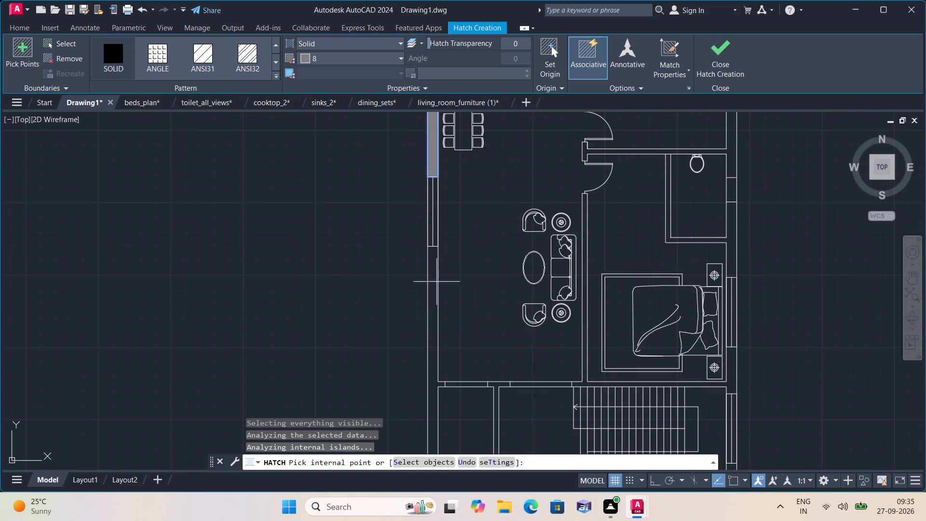
{"action": "left_click", "coordinate": [431, 307]}
Extend the hatch to the small southwest room's partition, the walls between living room, southern bedroom and stairs, and the stair area's south wall.
{"action": "middle_click_drag", "start_coordinate": [501, 337], "coordinate": [477, 226]}
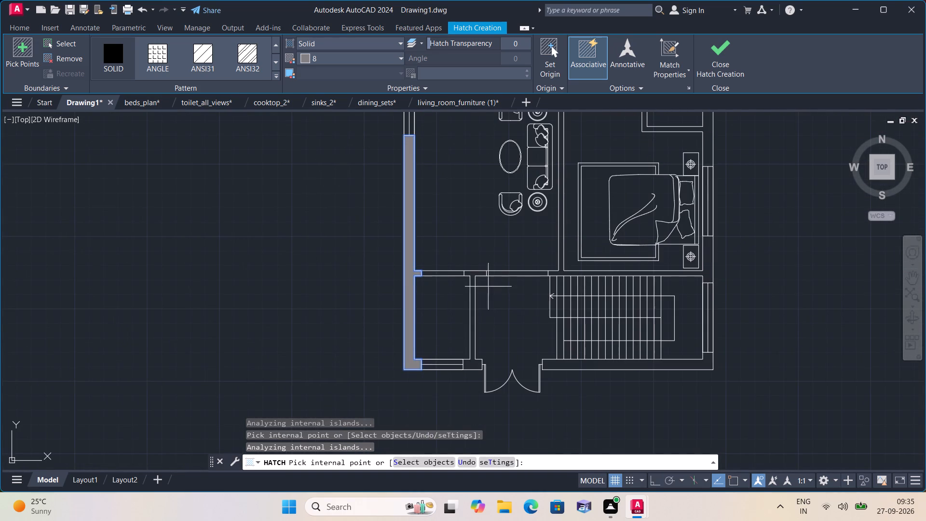
{"action": "scroll", "coordinate": [479, 272], "scroll_direction": "up", "scroll_amount": 2}
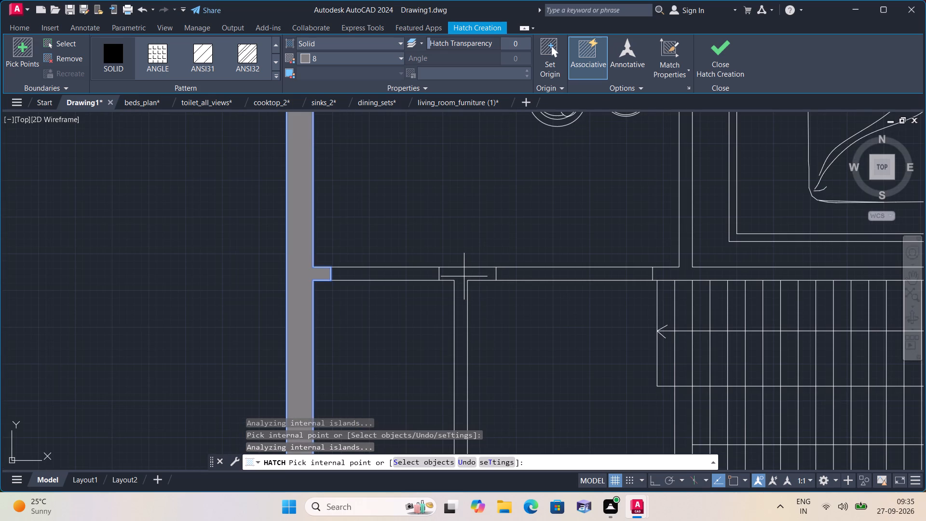
{"action": "left_click", "coordinate": [464, 276]}
{"action": "scroll", "coordinate": [451, 314], "scroll_direction": "down", "scroll_amount": 1}
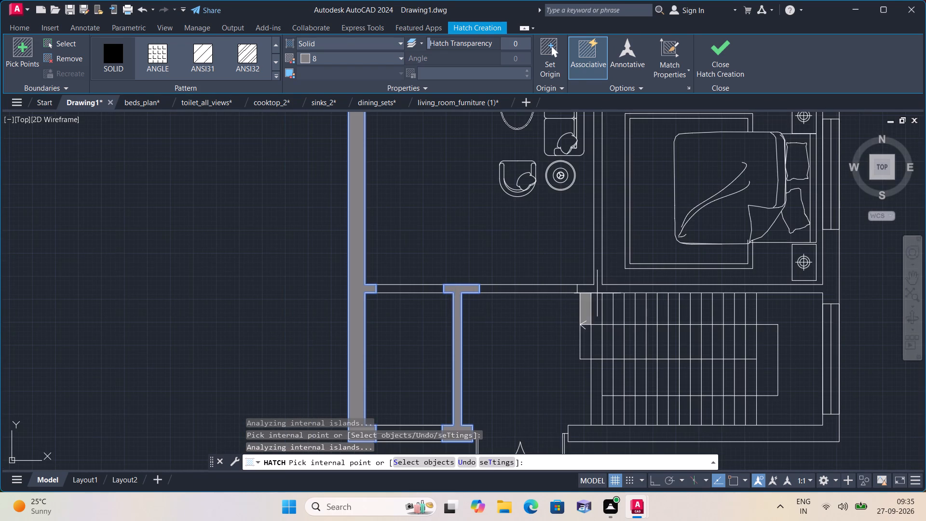
{"action": "left_click", "coordinate": [600, 288]}
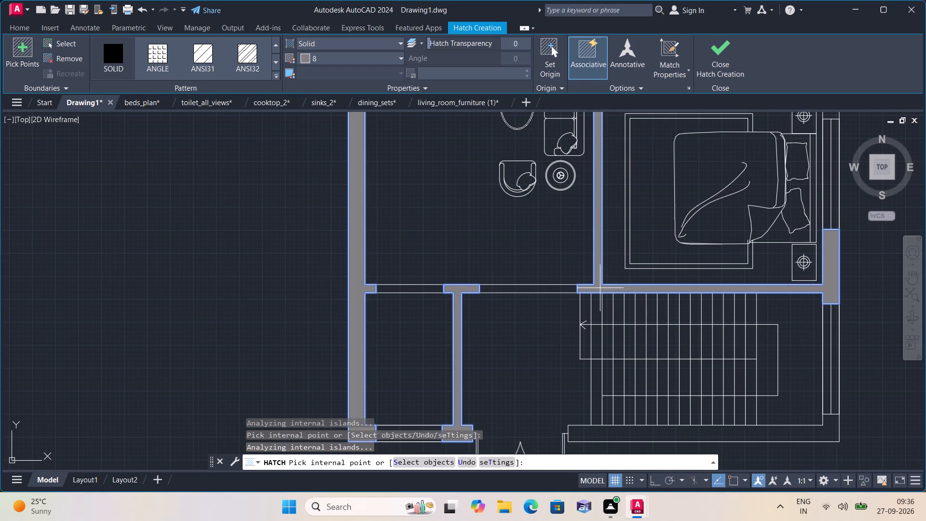
{"action": "scroll", "coordinate": [599, 287], "scroll_direction": "down", "scroll_amount": 1}
{"action": "scroll", "coordinate": [683, 397], "scroll_direction": "up", "scroll_amount": 1}
{"action": "left_click", "coordinate": [652, 370]}
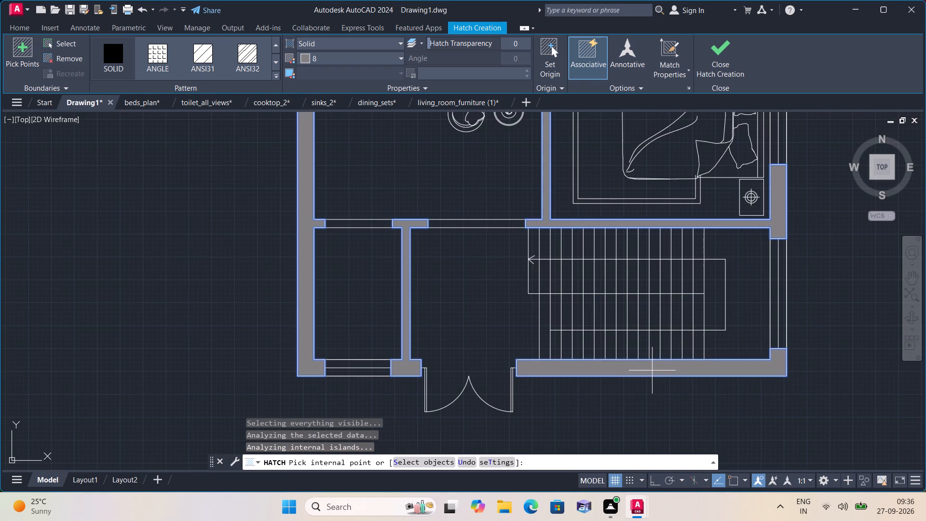
Hatch the remaining east wall segments around the southern bathroom window with their connected bathroom and bedroom partitions, and end hatching.
{"action": "scroll", "coordinate": [635, 358], "scroll_direction": "down", "scroll_amount": 2}
{"action": "middle_click_drag", "start_coordinate": [803, 315], "coordinate": [777, 416]}
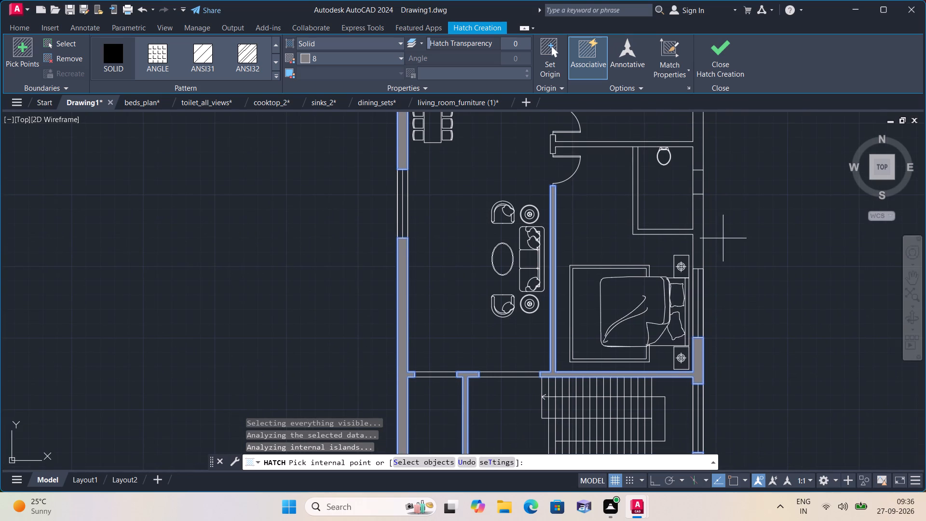
{"action": "left_click", "coordinate": [698, 224]}
{"action": "middle_click_drag", "start_coordinate": [762, 211], "coordinate": [793, 320]}
{"action": "scroll", "coordinate": [762, 211], "scroll_direction": "down", "scroll_amount": 1}
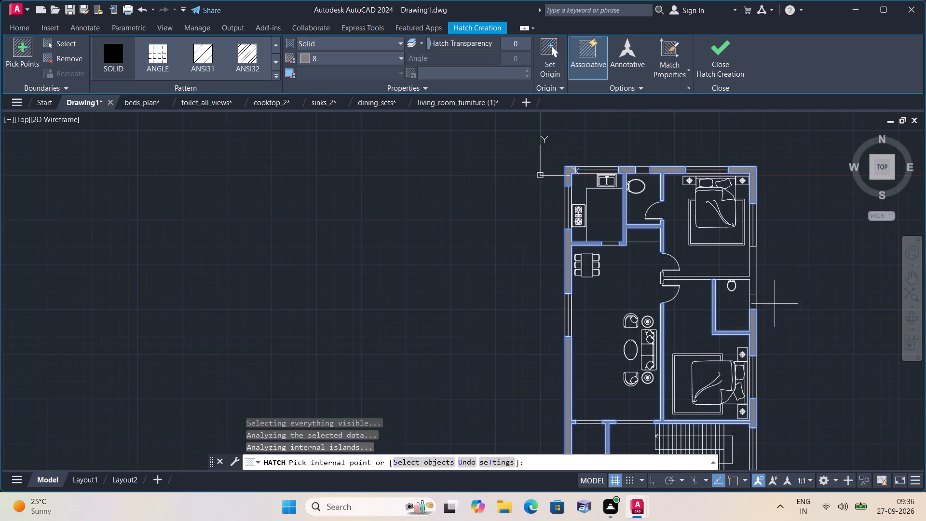
{"action": "left_click", "coordinate": [752, 273]}
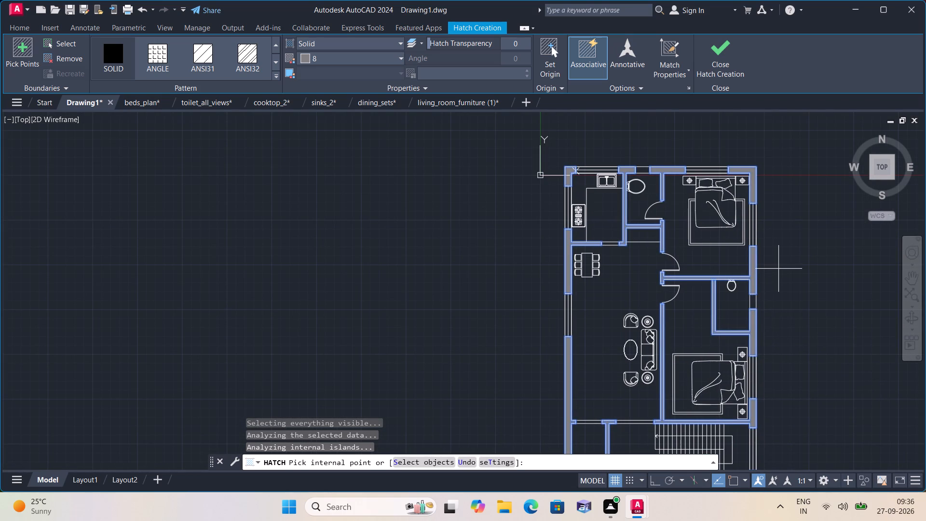
{"action": "key", "text": "Escape"}
Examine the hatched walls and window openings around the kitchen, toilet, dining area and northern bedroom.
{"action": "scroll", "coordinate": [778, 269], "scroll_direction": "up", "scroll_amount": 1}
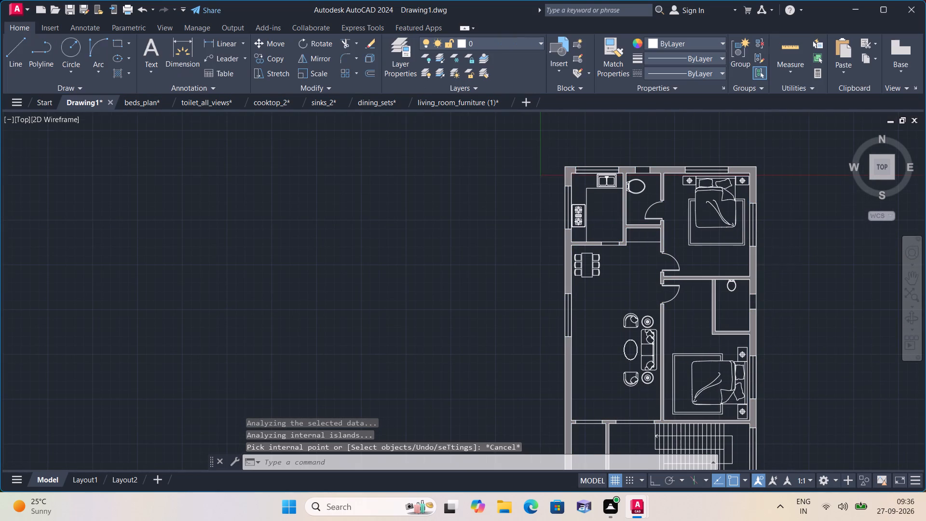
{"action": "scroll", "coordinate": [778, 269], "scroll_direction": "up", "scroll_amount": 1}
{"action": "scroll", "coordinate": [772, 260], "scroll_direction": "down", "scroll_amount": 3}
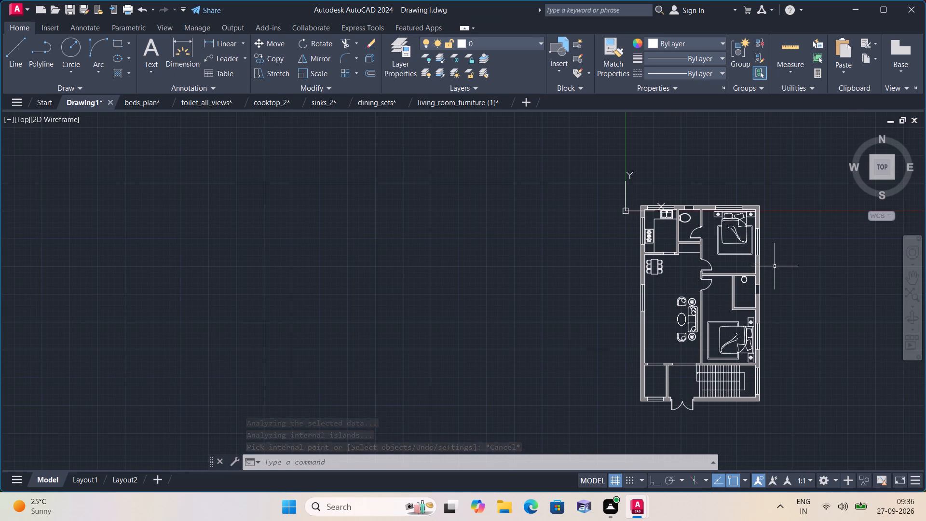
{"action": "scroll", "coordinate": [775, 267], "scroll_direction": "up", "scroll_amount": 3}
{"action": "scroll", "coordinate": [497, 248], "scroll_direction": "up", "scroll_amount": 1}
{"action": "middle_click_drag", "start_coordinate": [436, 246], "coordinate": [436, 246]}
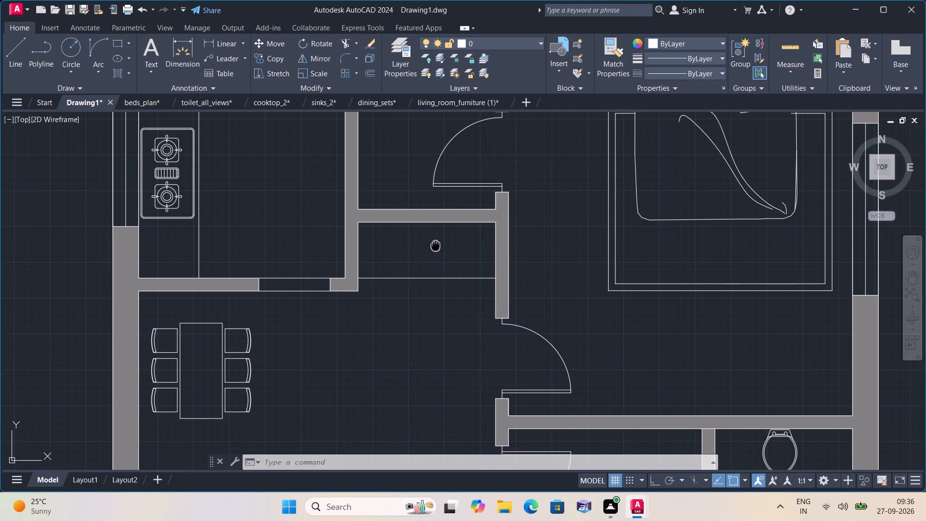
{"action": "middle_click_drag", "start_coordinate": [436, 246], "coordinate": [438, 436]}
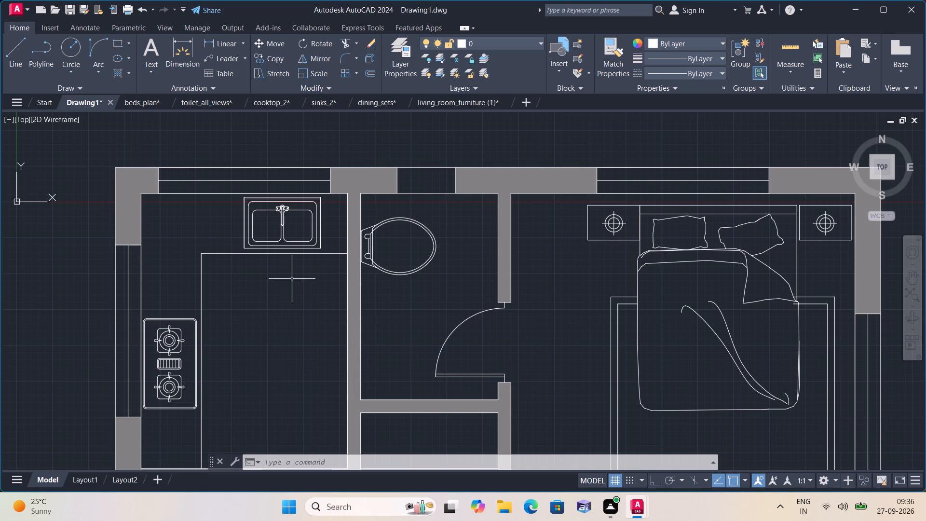
{"action": "scroll", "coordinate": [292, 279], "scroll_direction": "down", "scroll_amount": 1}
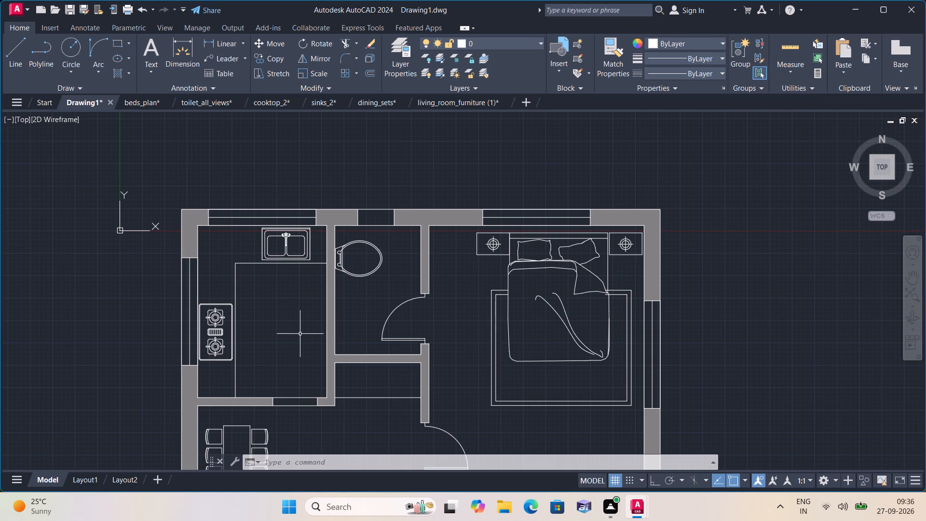
{"action": "middle_click_drag", "start_coordinate": [300, 333], "coordinate": [315, 280]}
{"action": "scroll", "coordinate": [382, 353], "scroll_direction": "down", "scroll_amount": 1}
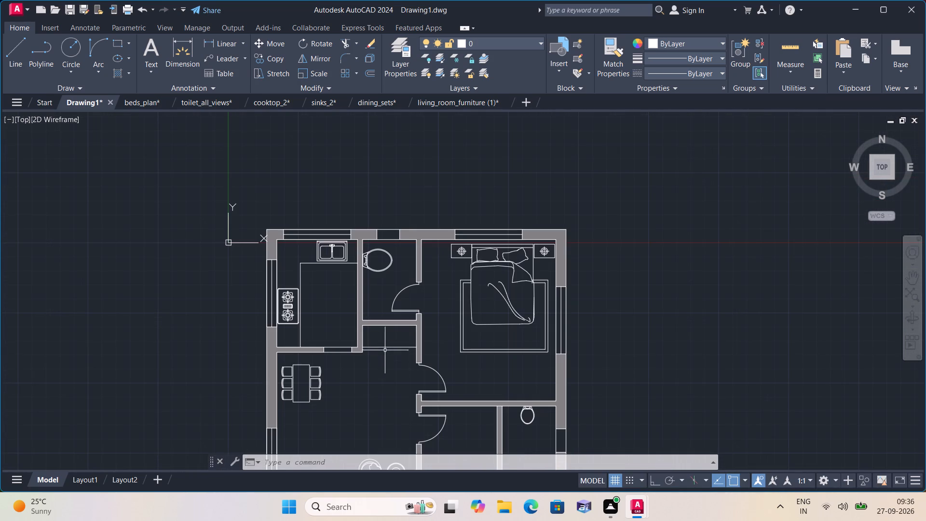
Examine the hatched walls, openings and furniture around the living room, southern bedroom and staircase, then the whole plan.
{"action": "middle_click_drag", "start_coordinate": [378, 336], "coordinate": [370, 254]}
{"action": "middle_click_drag", "start_coordinate": [423, 333], "coordinate": [421, 330]}
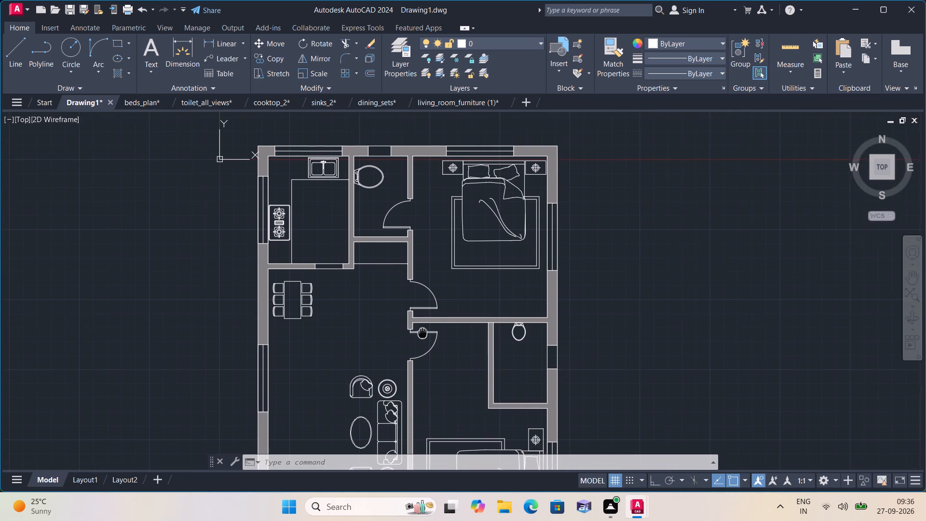
{"action": "middle_click_drag", "start_coordinate": [421, 330], "coordinate": [425, 258]}
{"action": "middle_click_drag", "start_coordinate": [414, 338], "coordinate": [410, 331]}
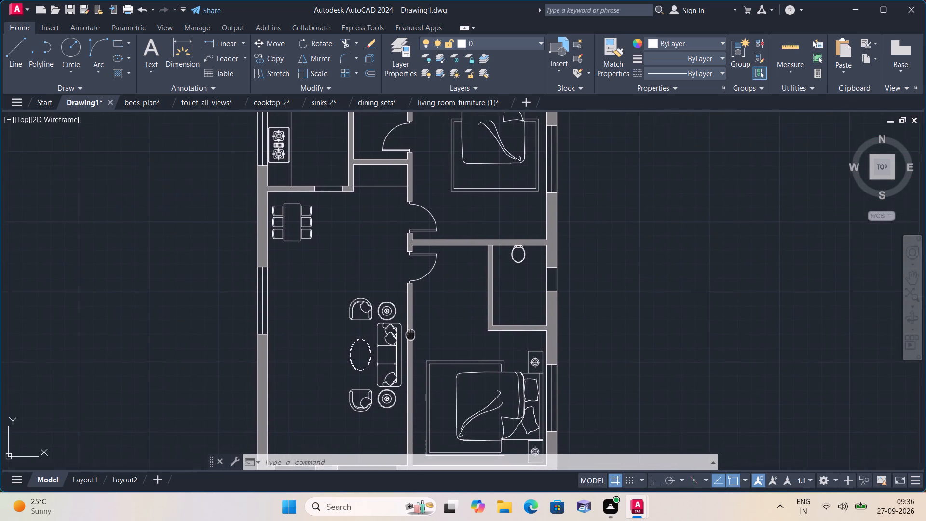
{"action": "middle_click_drag", "start_coordinate": [410, 331], "coordinate": [414, 255]}
{"action": "scroll", "coordinate": [414, 255], "scroll_direction": "down", "scroll_amount": 1}
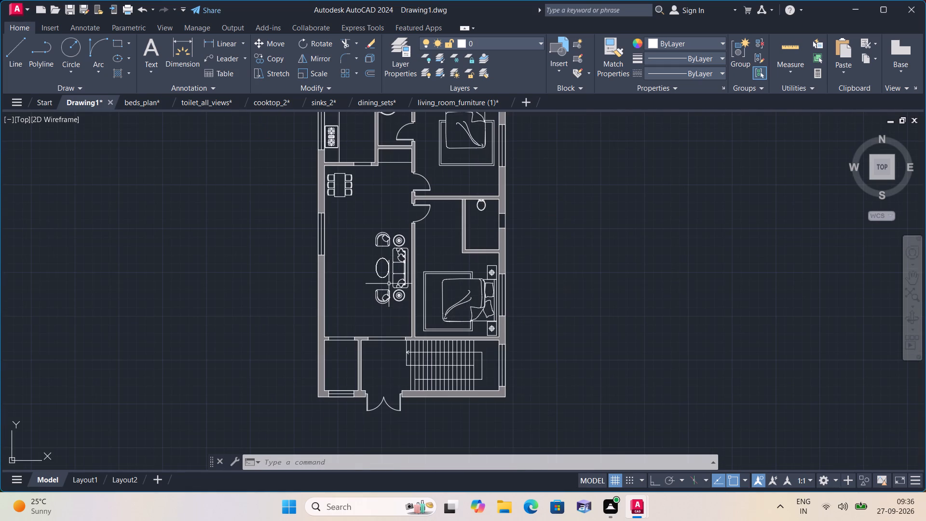
{"action": "scroll", "coordinate": [368, 323], "scroll_direction": "up", "scroll_amount": 1}
{"action": "middle_click_drag", "start_coordinate": [368, 323], "coordinate": [376, 315]}
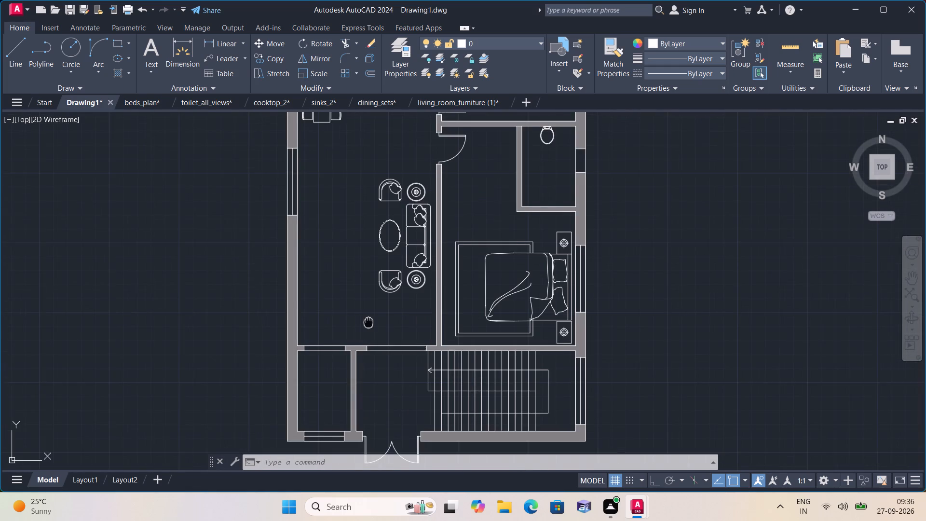
{"action": "middle_click_drag", "start_coordinate": [376, 315], "coordinate": [397, 290]}
{"action": "middle_click", "coordinate": [400, 287]}
{"action": "middle_click_drag", "start_coordinate": [406, 294], "coordinate": [435, 353]}
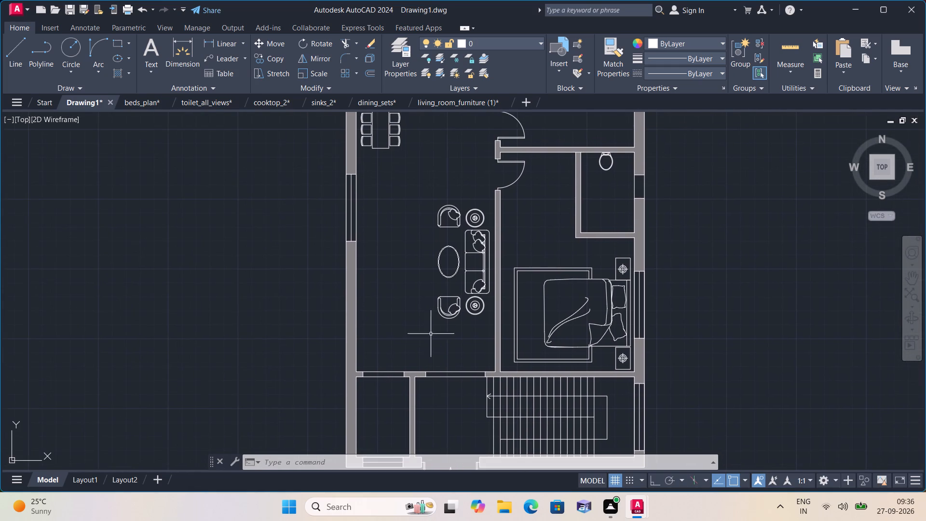
{"action": "middle_click_drag", "start_coordinate": [423, 319], "coordinate": [425, 347]}
{"action": "scroll", "coordinate": [413, 277], "scroll_direction": "down", "scroll_amount": 1}
{"action": "middle_click_drag", "start_coordinate": [408, 278], "coordinate": [388, 348]}
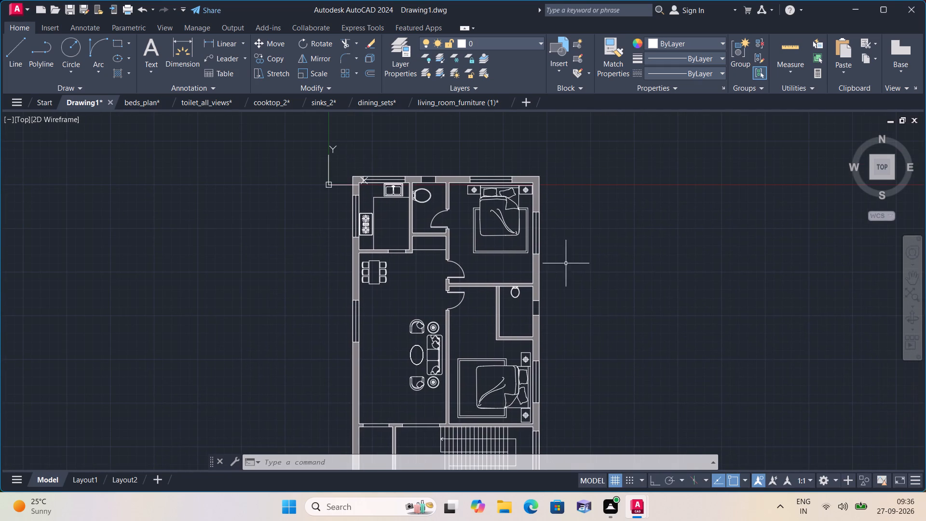
Trim away the hatch filling the southern bathroom's west and south partitions and the connected east wall segment.
{"action": "type", "text": "trim"}
{"action": "key", "text": "space"}
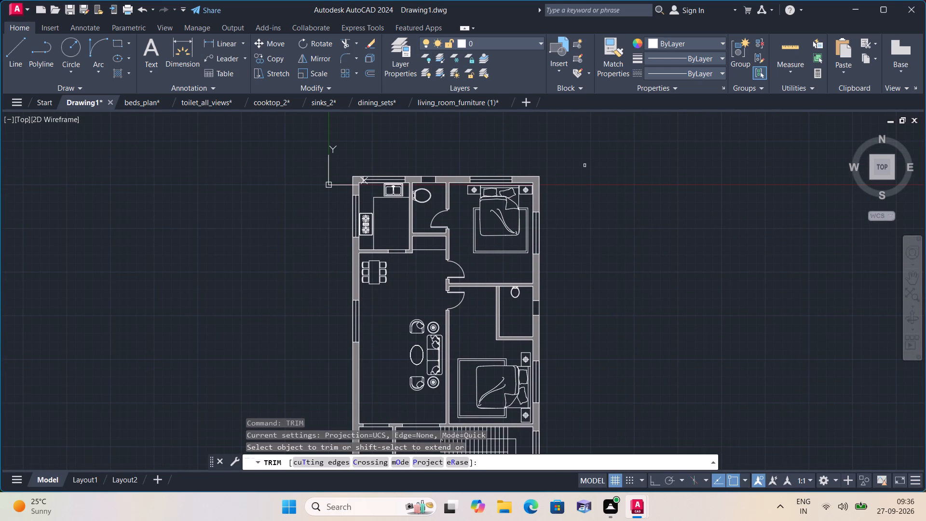
{"action": "scroll", "coordinate": [463, 392], "scroll_direction": "up", "scroll_amount": 2}
{"action": "scroll", "coordinate": [586, 252], "scroll_direction": "up", "scroll_amount": 2}
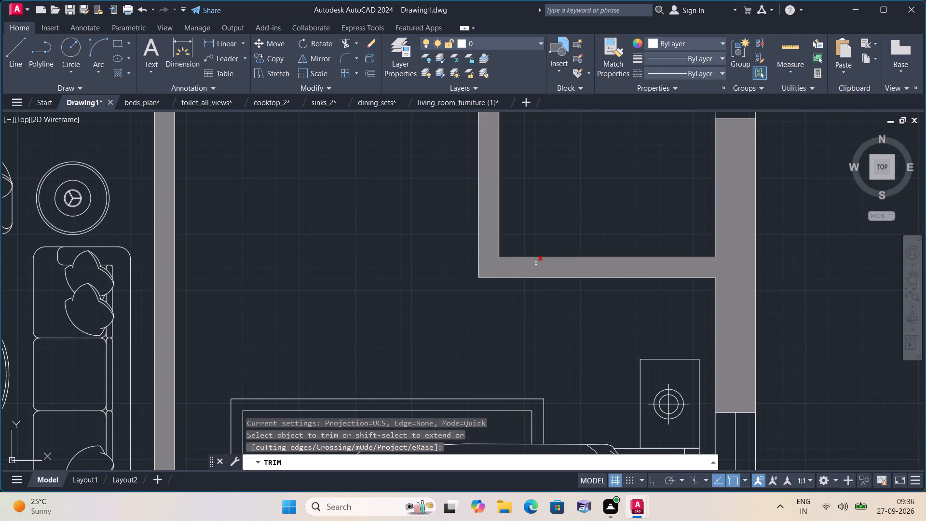
{"action": "left_click", "coordinate": [534, 266]}
{"action": "scroll", "coordinate": [737, 264], "scroll_direction": "down", "scroll_amount": 1}
{"action": "middle_click_drag", "start_coordinate": [753, 266], "coordinate": [679, 429]}
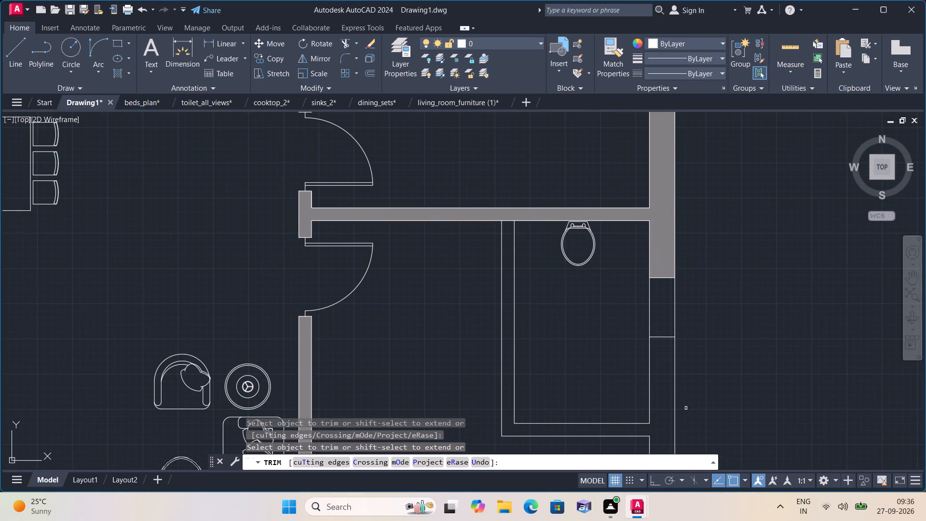
{"action": "key", "text": "space"}
Draw a door jamb line across the bathroom's south wall, 6" east of its inner southwest corner, and erase the 6" guide line.
{"action": "type", "text": "l"}
{"action": "key", "text": "space"}
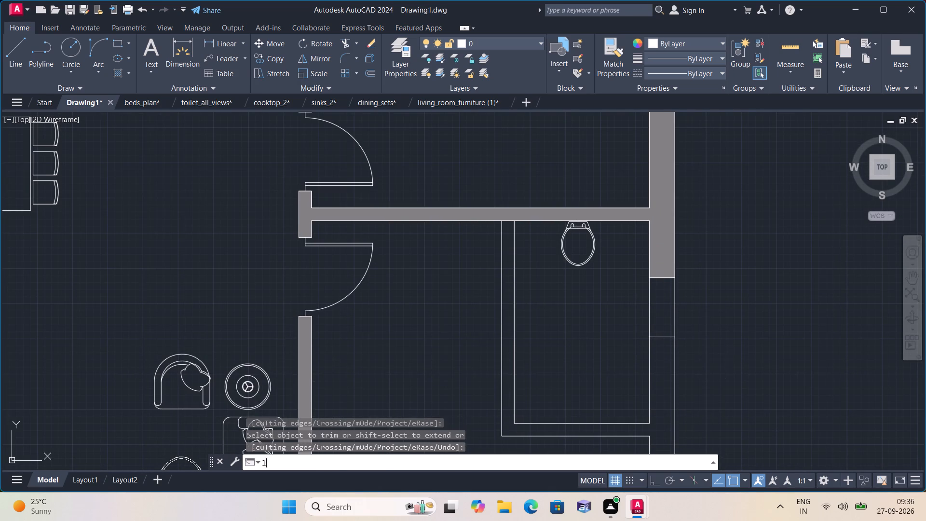
{"action": "left_click", "coordinate": [514, 422]}
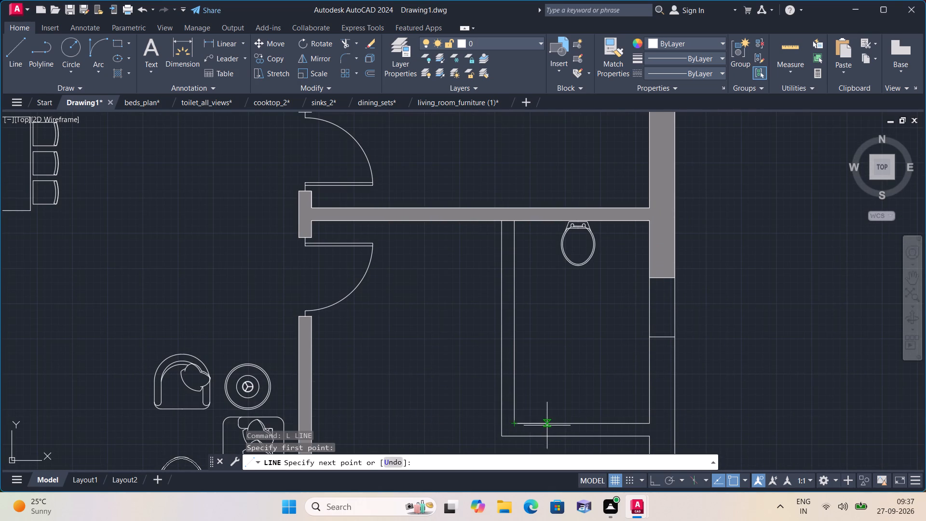
{"action": "key", "text": "F8"}
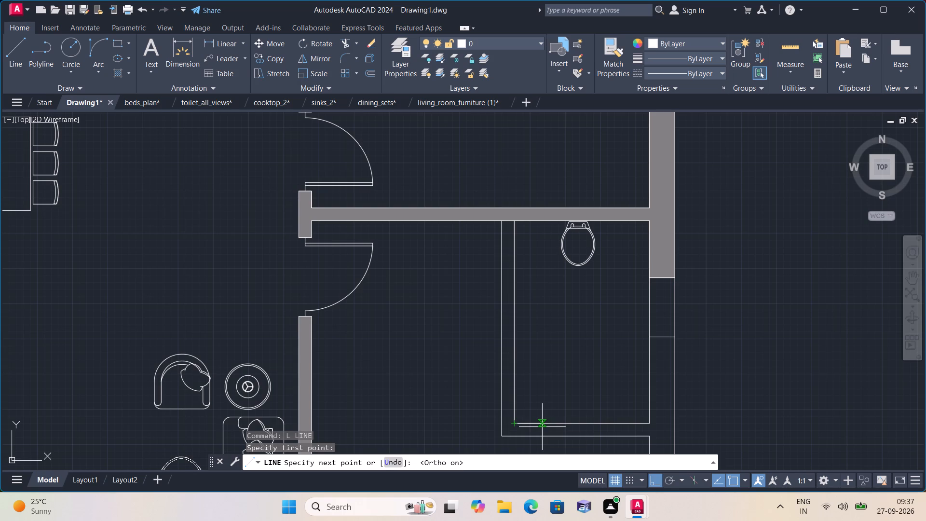
{"action": "key", "text": "2"}
{"action": "key", "text": "shift+quotedbl"}
{"action": "key", "text": "BackSpace"}
{"action": "key", "text": "BackSpace"}
{"action": "type", "text": "6\""}
{"action": "key", "text": "space"}
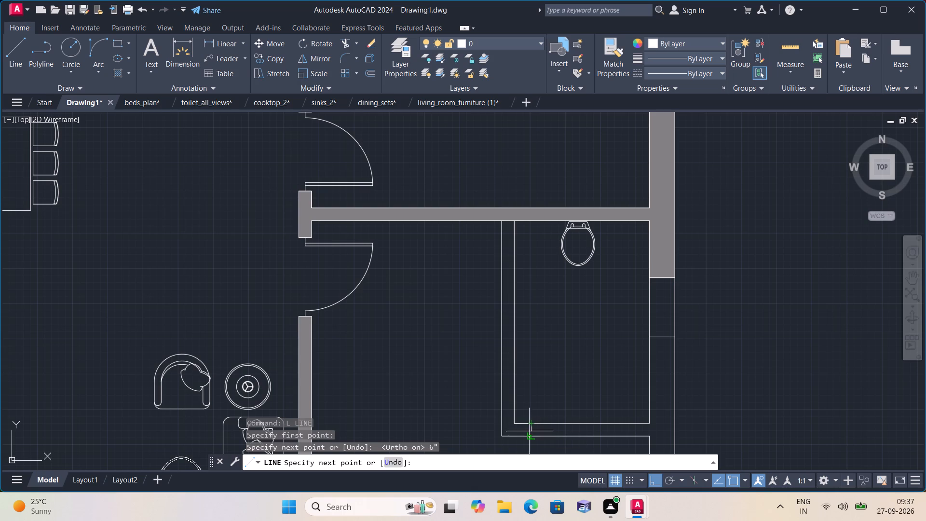
{"action": "left_click", "coordinate": [530, 435]}
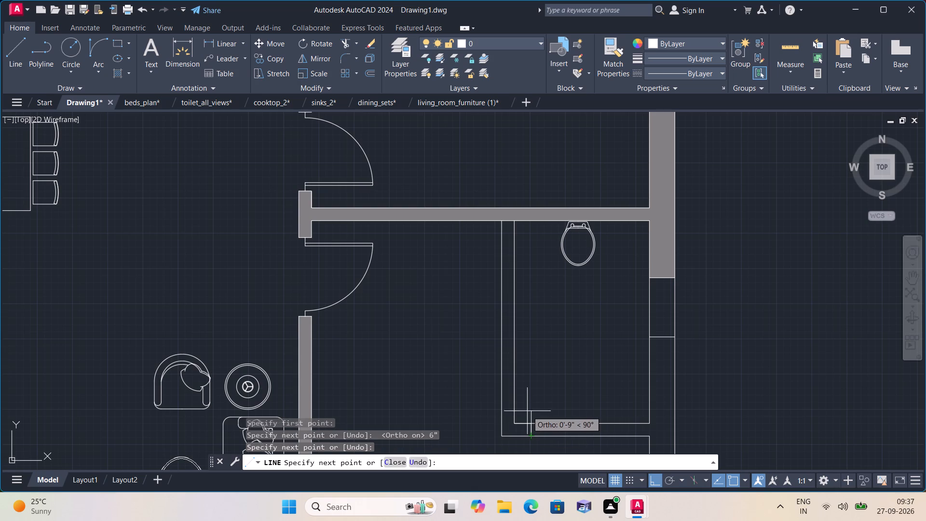
{"action": "key", "text": "space"}
{"action": "left_click", "coordinate": [527, 424]}
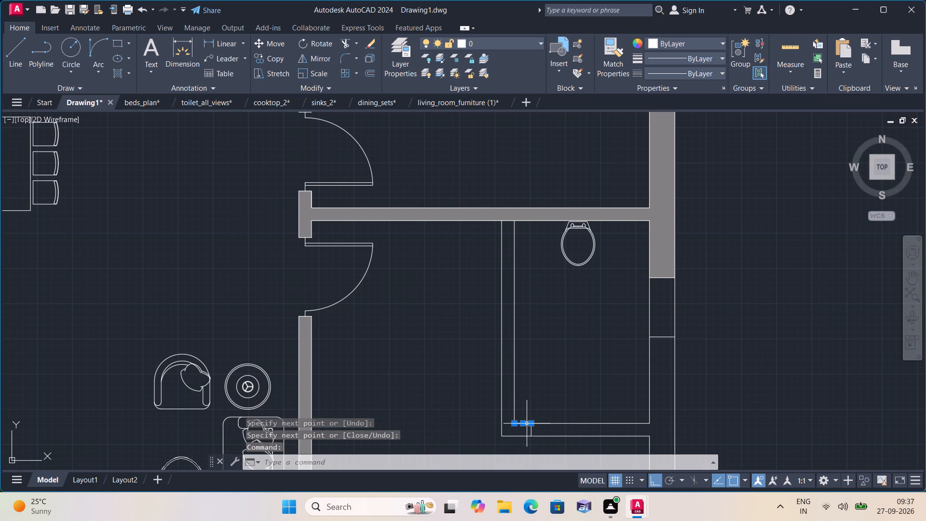
{"action": "key", "text": "Delete"}
{"action": "key", "text": "space"}
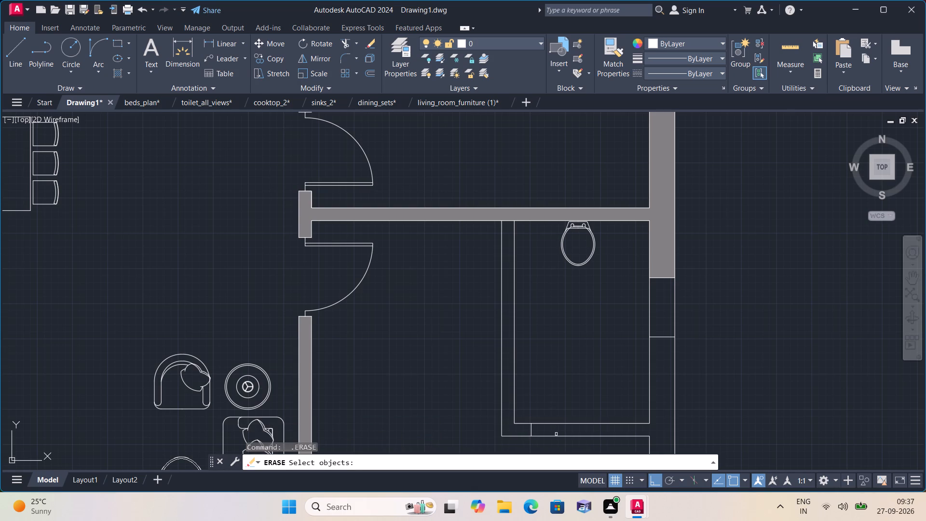
{"action": "key", "text": "Escape"}
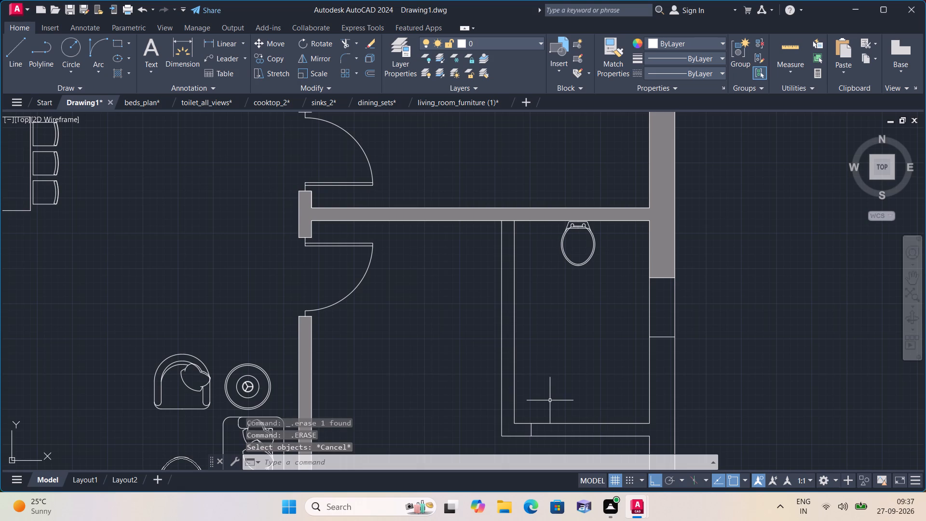
From the jamb's midpoint, draw consecutive 2", 2' and 2" lines eastward inside the wall, then a line north to the wall's inner face.
{"action": "type", "text": "l"}
{"action": "key", "text": "space"}
{"action": "scroll", "coordinate": [549, 429], "scroll_direction": "up", "scroll_amount": 1}
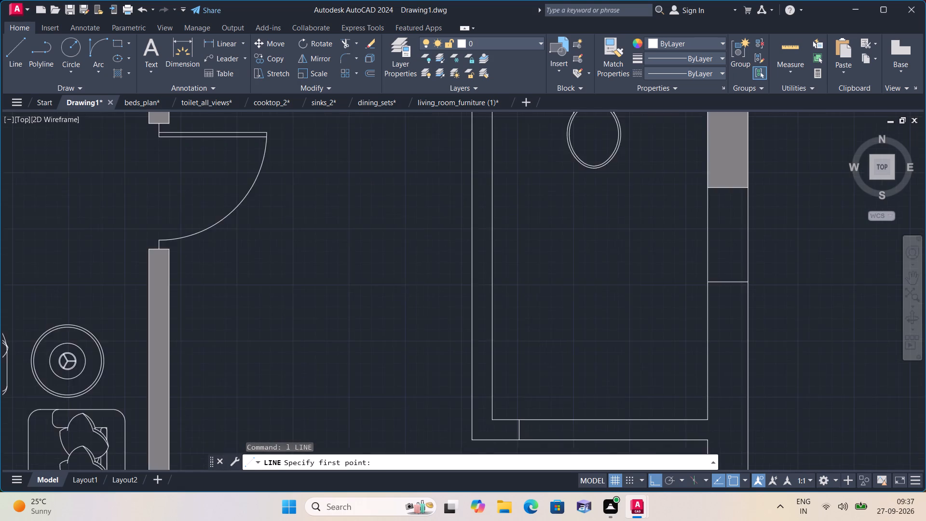
{"action": "scroll", "coordinate": [547, 429], "scroll_direction": "up", "scroll_amount": 1}
{"action": "left_click", "coordinate": [504, 431]}
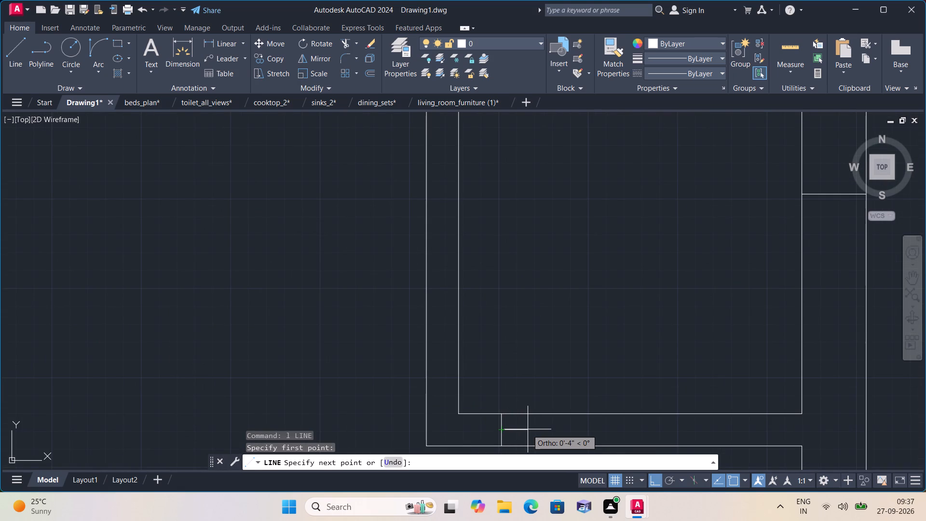
{"action": "type", "text": "2\""}
{"action": "key", "text": "space"}
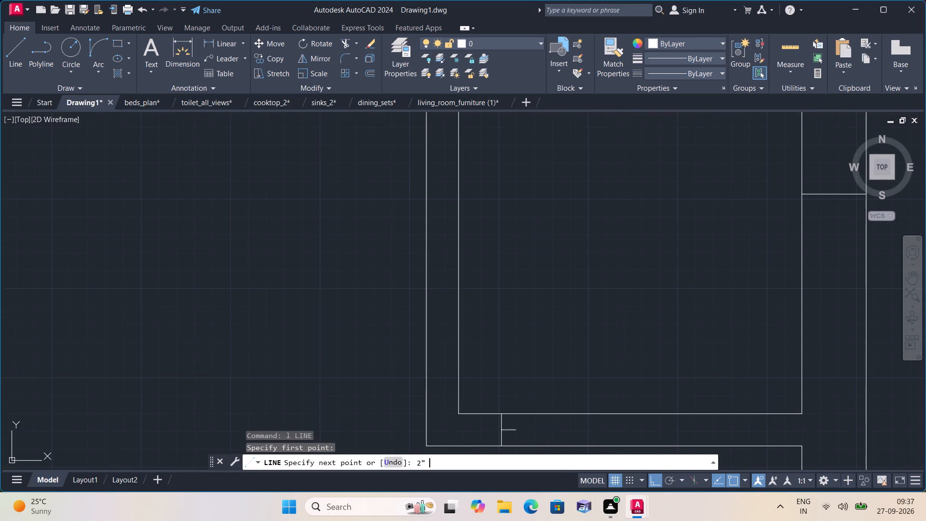
{"action": "type", "text": "2'"}
{"action": "key", "text": "space"}
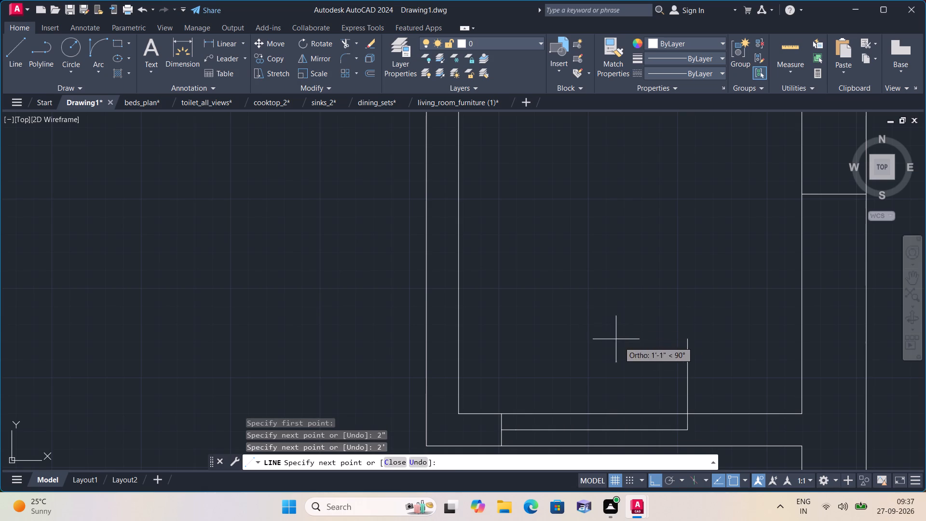
{"action": "type", "text": "2\""}
{"action": "key", "text": "space"}
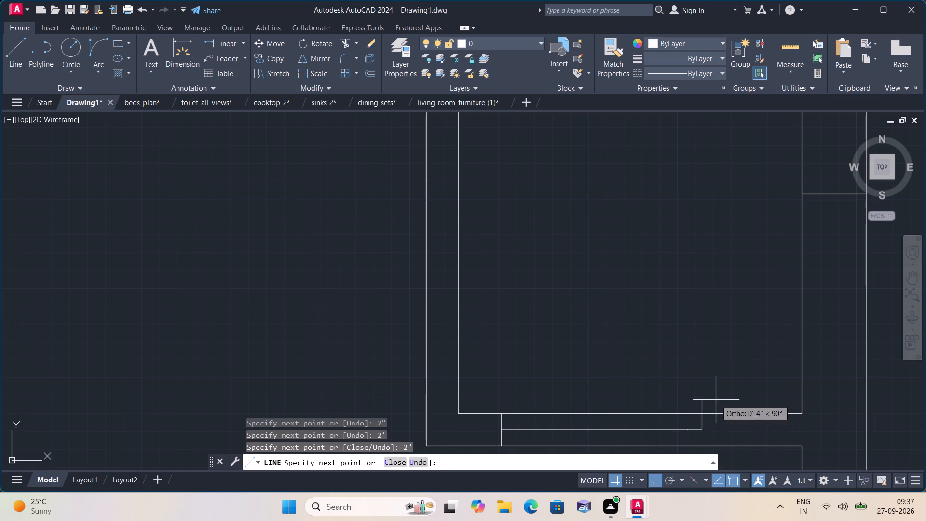
{"action": "left_click", "coordinate": [704, 413]}
{"action": "key", "text": "space"}
Complete the east jamb down to the wall's outer face and erase the 2' line between the two stubs.
{"action": "key", "text": "space"}
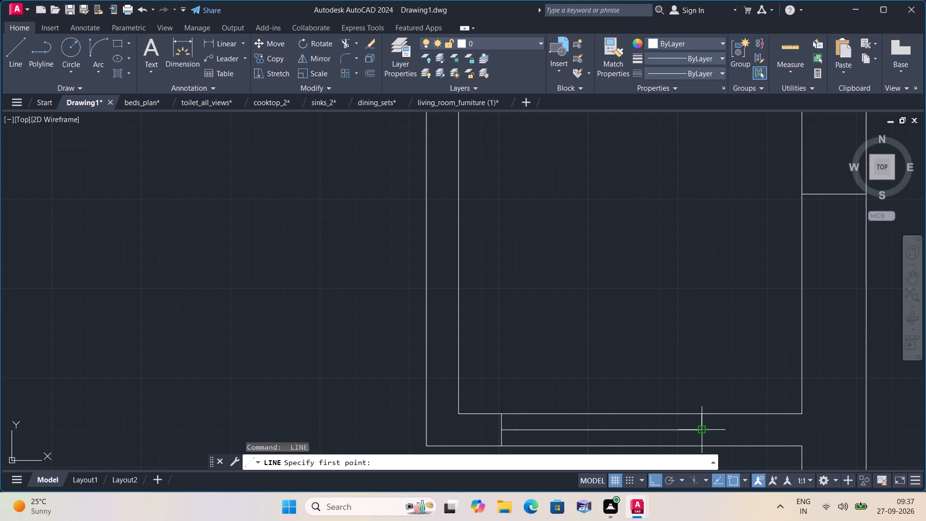
{"action": "left_click", "coordinate": [702, 429]}
{"action": "left_click", "coordinate": [705, 447]}
{"action": "key", "text": "space"}
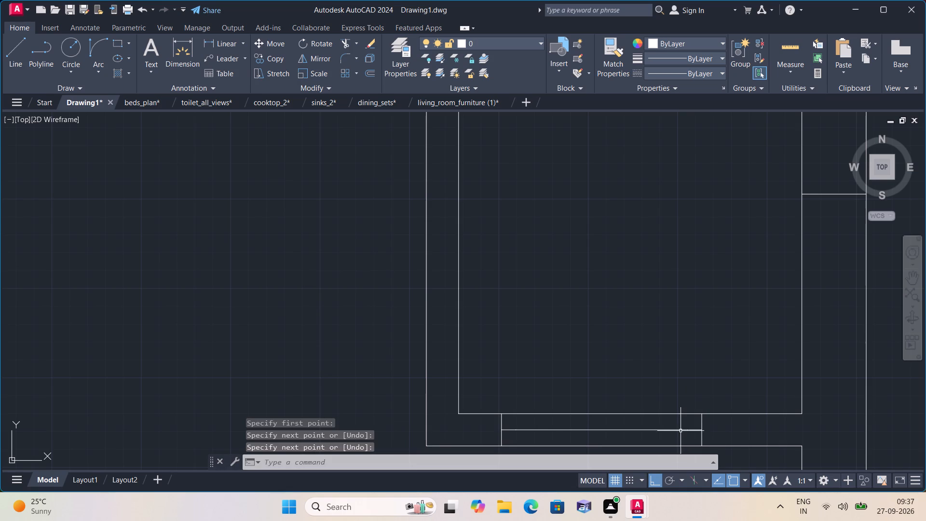
{"action": "left_click", "coordinate": [681, 431]}
{"action": "key", "text": "Delete"}
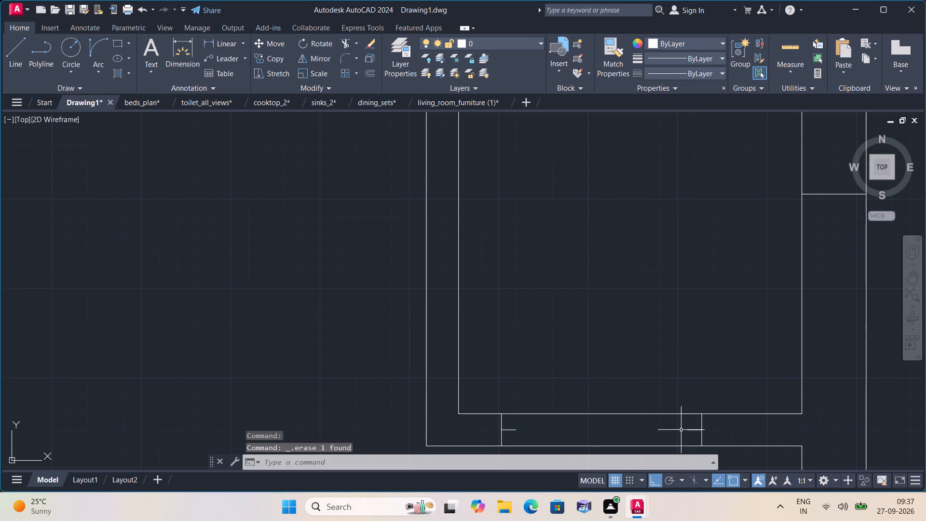
Draw a 2' door leaf line north into the bathroom from the end of the west stub.
{"action": "type", "text": "l"}
{"action": "key", "text": "space"}
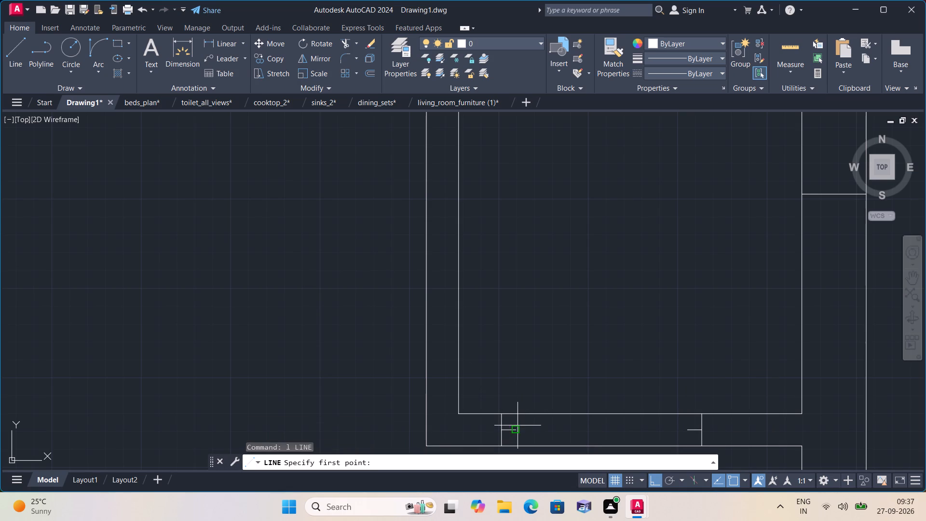
{"action": "left_click", "coordinate": [517, 427]}
{"action": "type", "text": "2'"}
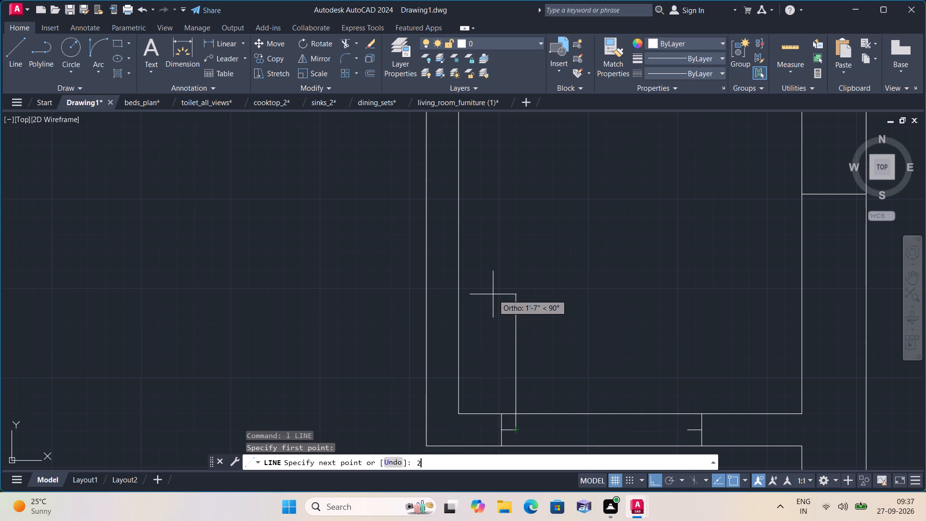
{"action": "key", "text": "space"}
{"action": "key", "text": "Escape"}
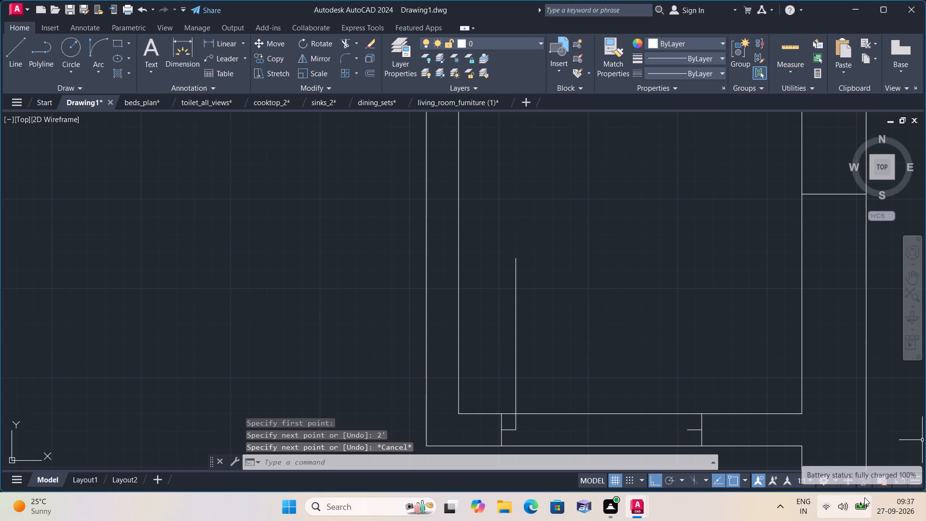
Draw the bathroom door's swing arc from the leaf's north end to the east stub's end, using a Start, End, Direction arc heading east.
{"action": "left_click_drag", "start_coordinate": [100, 74], "coordinate": [100, 82]}
{"action": "left_click", "coordinate": [98, 70]}
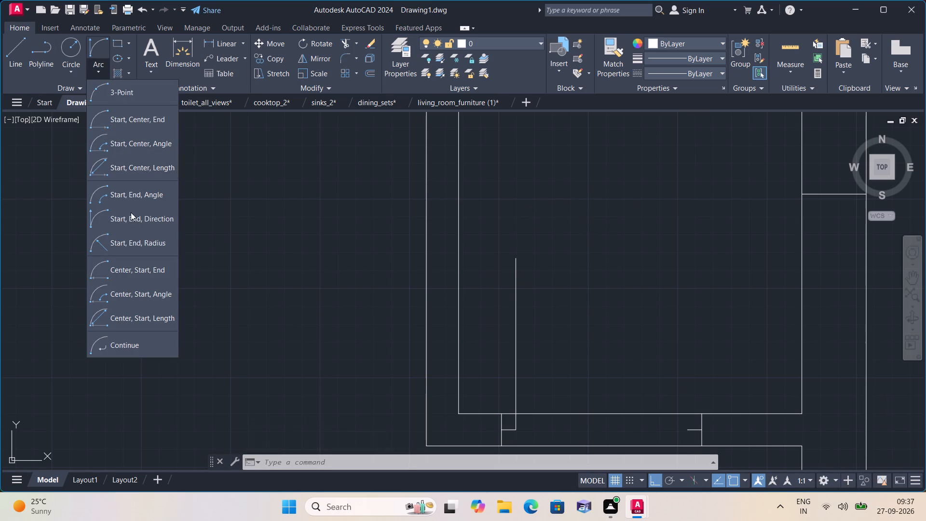
{"action": "left_click_drag", "start_coordinate": [131, 219], "coordinate": [171, 234]}
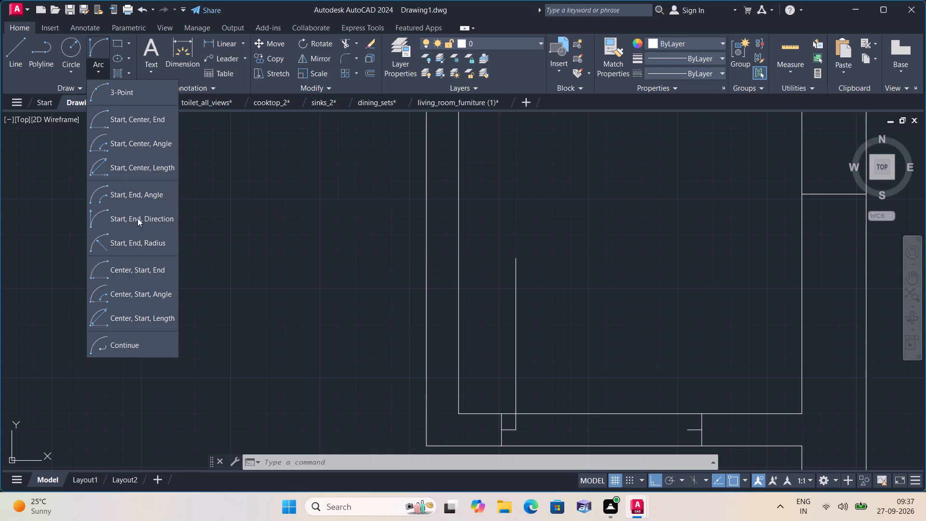
{"action": "left_click", "coordinate": [137, 218]}
{"action": "left_click", "coordinate": [515, 256]}
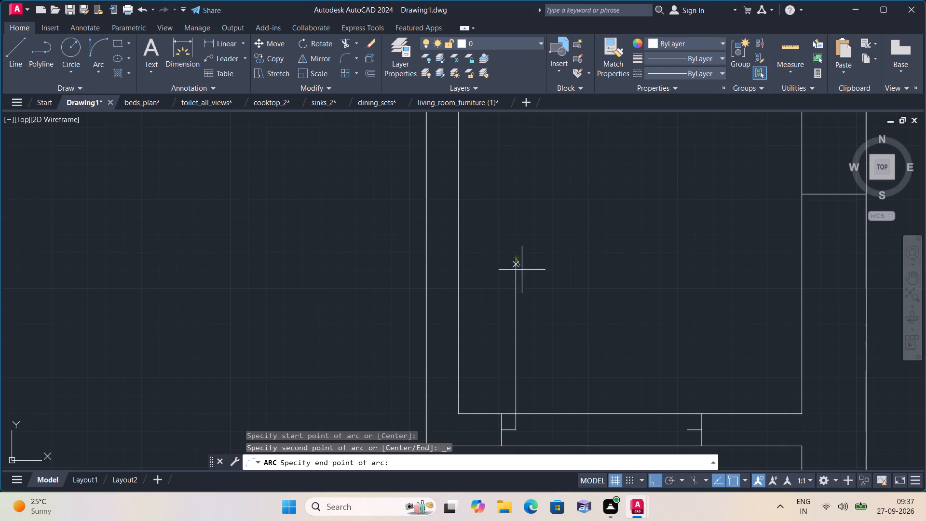
{"action": "left_click", "coordinate": [691, 430]}
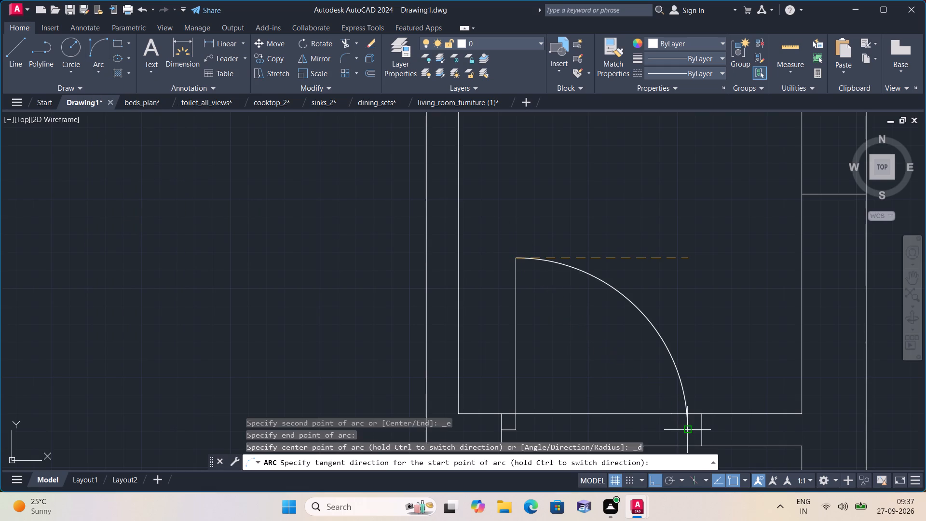
{"action": "left_click", "coordinate": [686, 319]}
{"action": "scroll", "coordinate": [675, 316], "scroll_direction": "down", "scroll_amount": 1}
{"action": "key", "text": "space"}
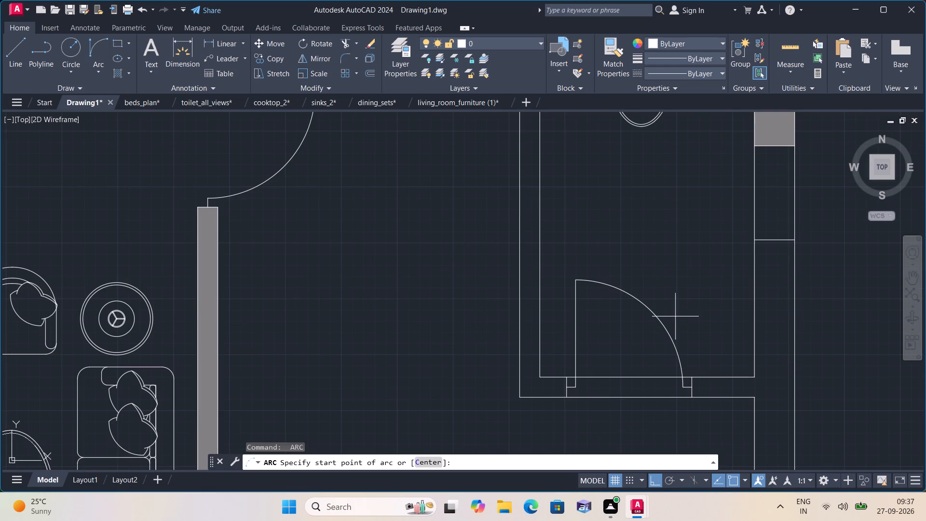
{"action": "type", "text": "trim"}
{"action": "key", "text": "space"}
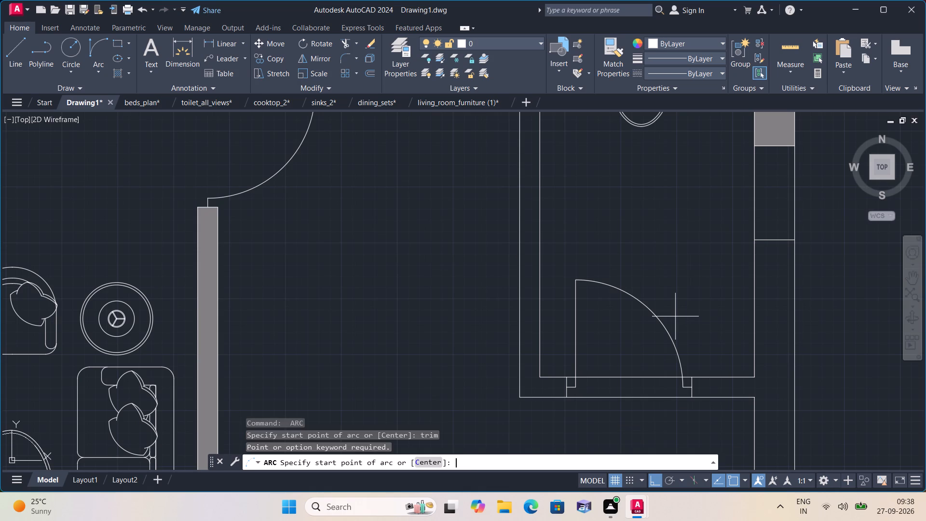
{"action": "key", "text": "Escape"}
Trim the south wall's two face lines across the bathroom door opening, including the short inner-face remnants beside both jambs.
{"action": "type", "text": "trim"}
{"action": "key", "text": "space"}
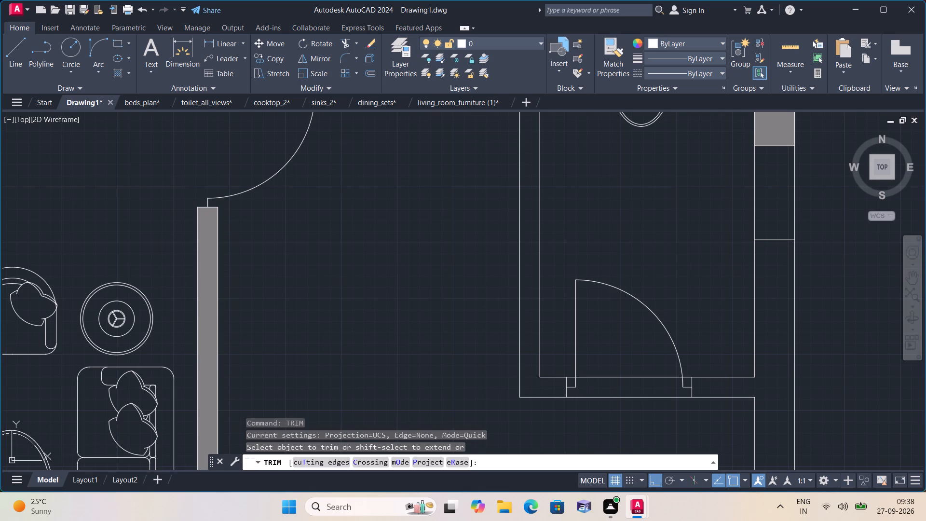
{"action": "left_click", "coordinate": [632, 373]}
{"action": "left_click", "coordinate": [636, 418]}
{"action": "scroll", "coordinate": [567, 383], "scroll_direction": "up", "scroll_amount": 2}
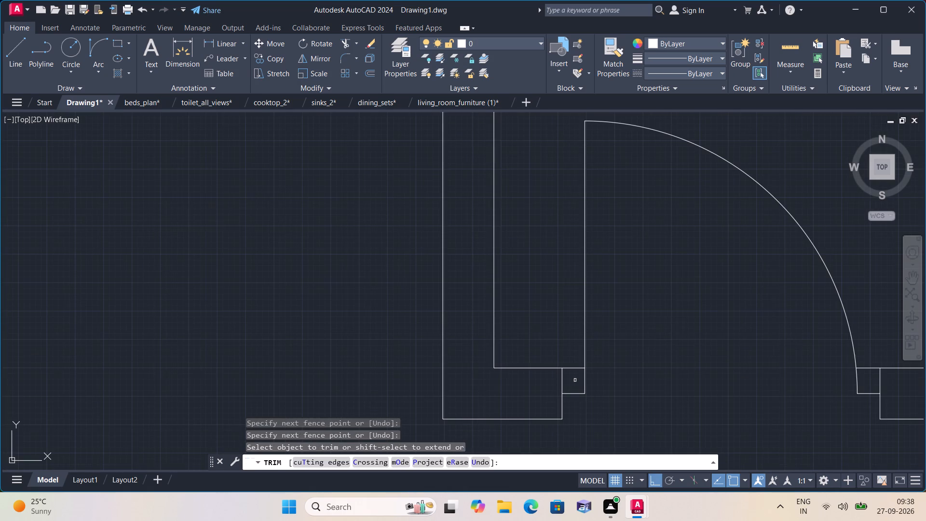
{"action": "left_click", "coordinate": [577, 369]}
{"action": "scroll", "coordinate": [726, 406], "scroll_direction": "down", "scroll_amount": 1}
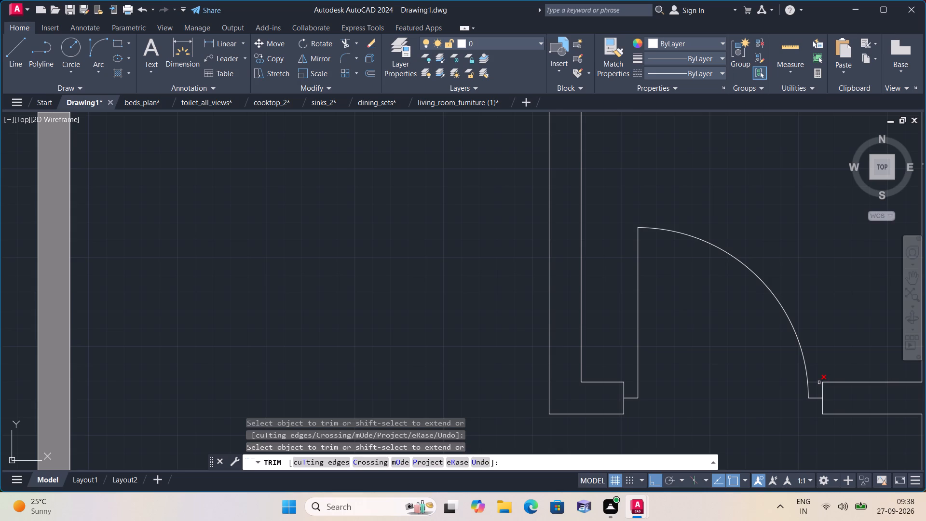
{"action": "left_click", "coordinate": [819, 383]}
{"action": "key", "text": "Escape"}
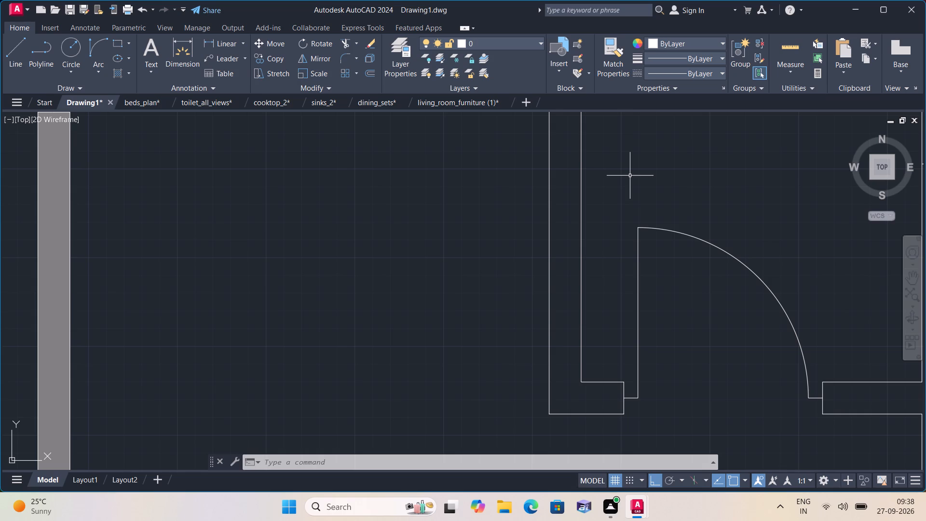
Offset the bathroom door leaf line 1" to the east.
{"action": "key", "text": "o"}
{"action": "type", "text": "ff"}
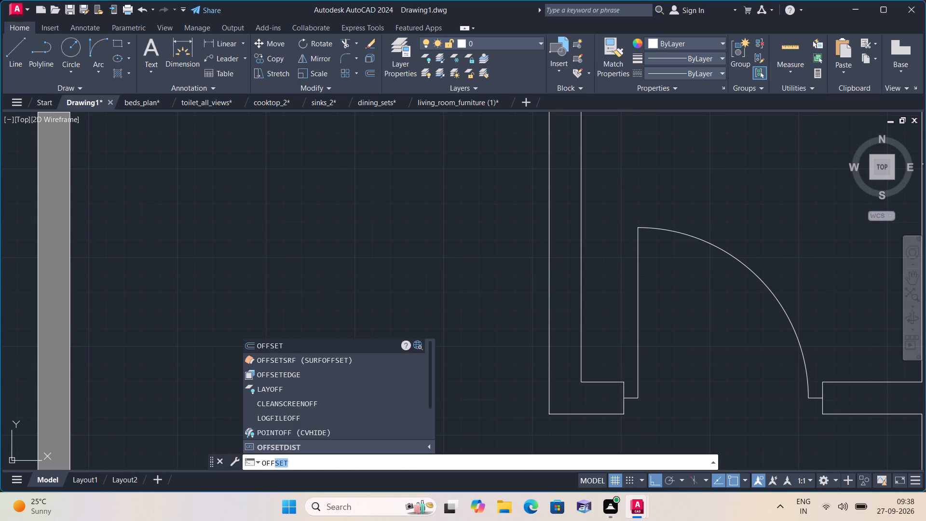
{"action": "key", "text": "space"}
{"action": "type", "text": "1"}
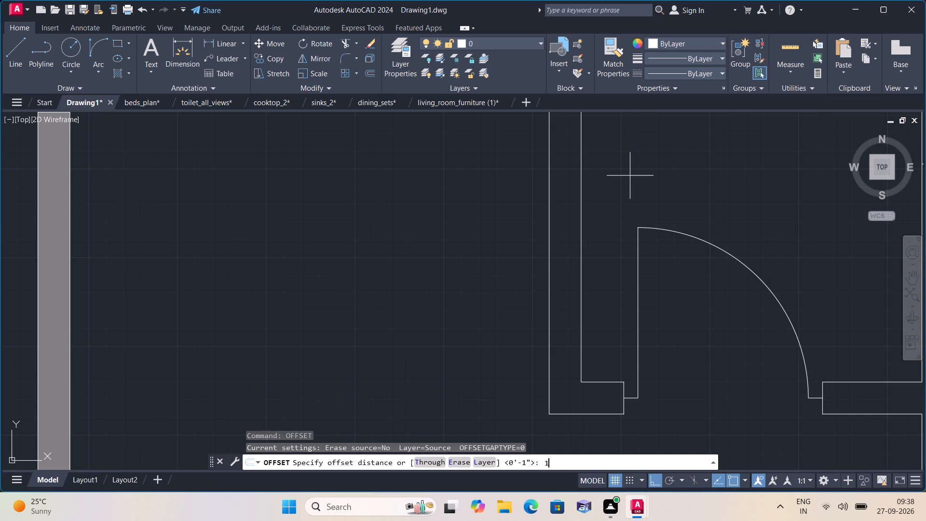
{"action": "key", "text": "shift+quotedbl"}
{"action": "key", "text": "space"}
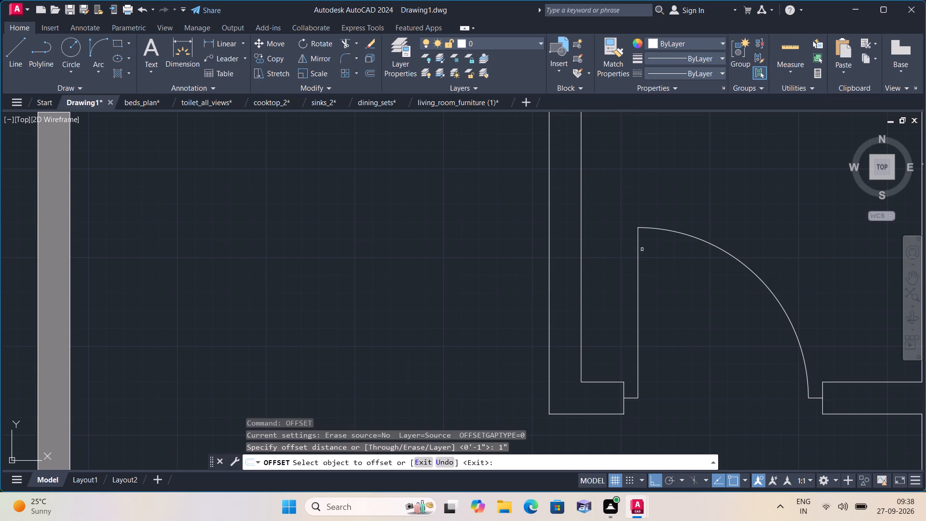
{"action": "left_click", "coordinate": [638, 322]}
{"action": "left_click", "coordinate": [667, 322]}
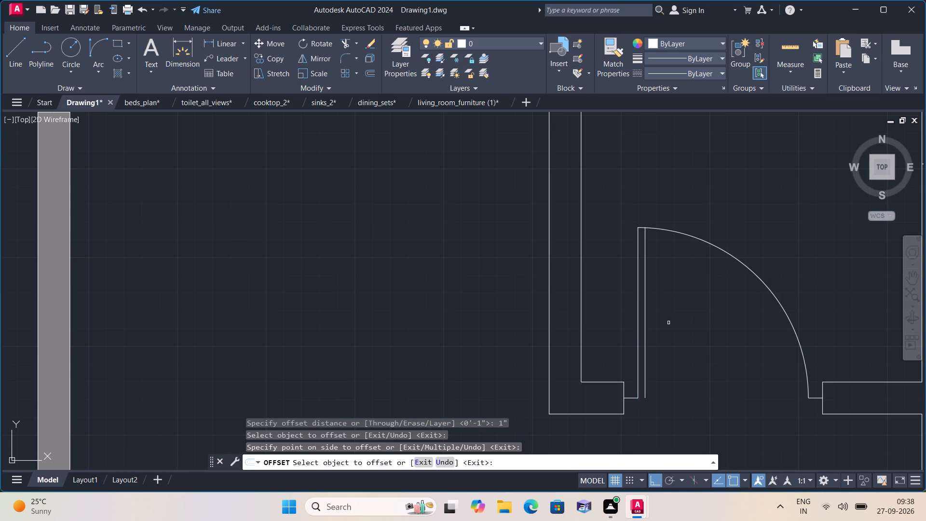
{"action": "key", "text": "space"}
Draw a short line closing the south end of the bathroom door leaf between its two long lines.
{"action": "type", "text": "l"}
{"action": "key", "text": "space"}
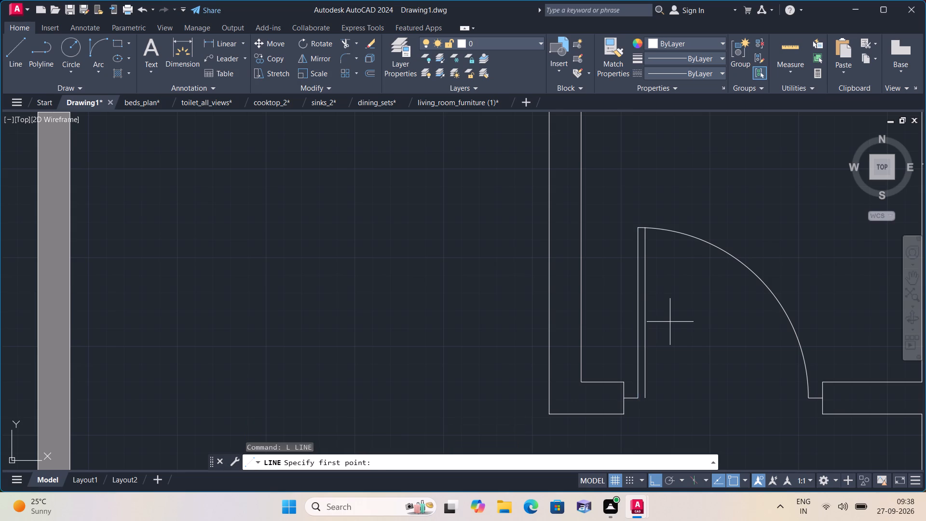
{"action": "scroll", "coordinate": [623, 367], "scroll_direction": "up", "scroll_amount": 1}
{"action": "left_click", "coordinate": [645, 418]}
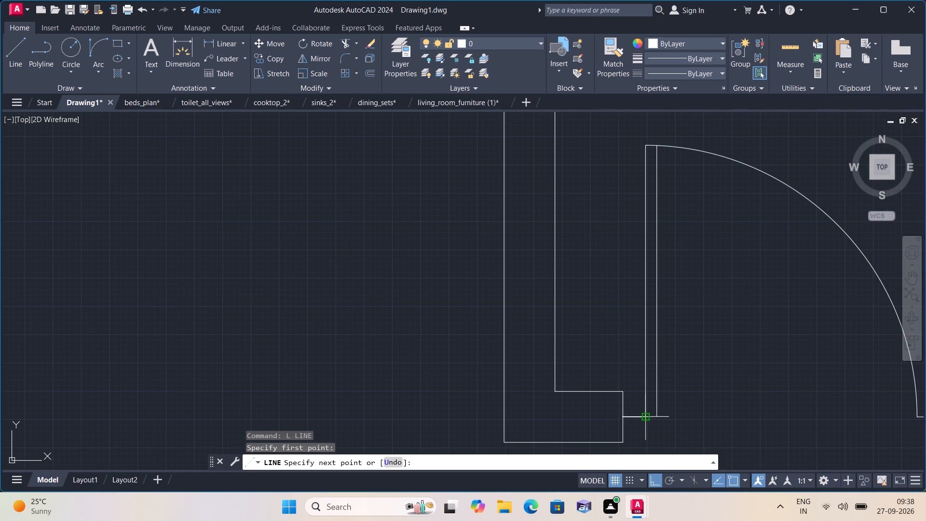
{"action": "left_click", "coordinate": [661, 418]}
{"action": "key", "text": "Escape"}
{"action": "scroll", "coordinate": [739, 330], "scroll_direction": "down", "scroll_amount": 1}
{"action": "scroll", "coordinate": [710, 276], "scroll_direction": "down", "scroll_amount": 1}
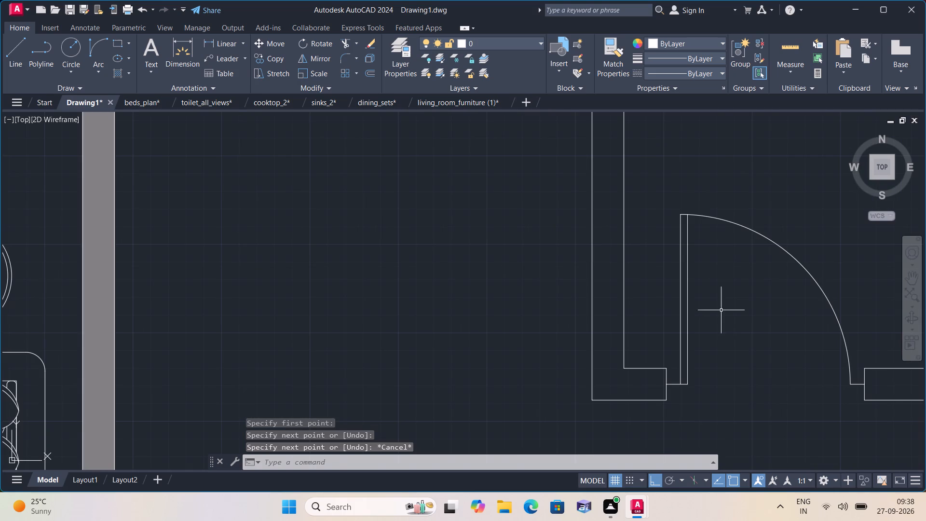
Fill the bathroom's west wall and the wall east of its new door with the solid grey hatch.
{"action": "middle_click_drag", "start_coordinate": [689, 318], "coordinate": [657, 355]}
{"action": "type", "text": "h"}
{"action": "key", "text": "space"}
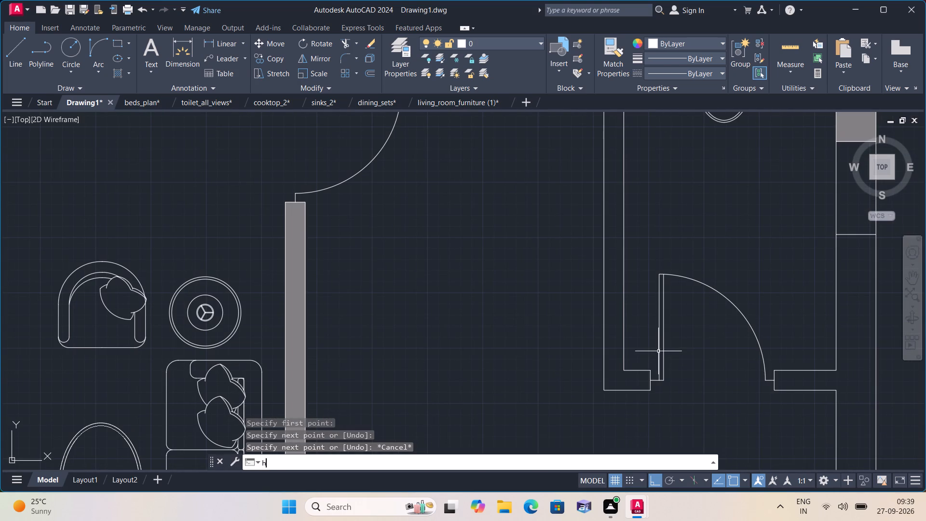
{"action": "left_click", "coordinate": [620, 368]}
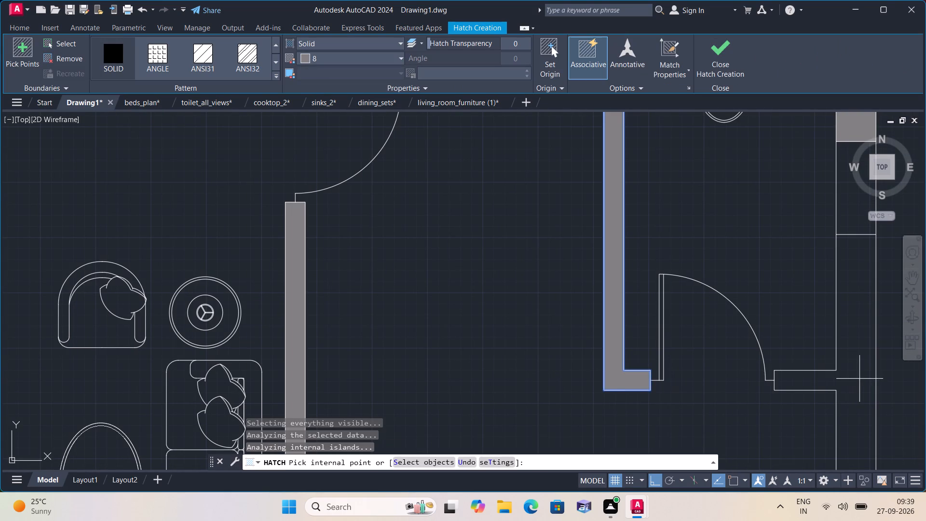
{"action": "left_click", "coordinate": [866, 379]}
{"action": "key", "text": "space"}
Add a horizontal linear dimension above the north wall between the house's outer northwest and northeast corners.
{"action": "scroll", "coordinate": [778, 350], "scroll_direction": "down", "scroll_amount": 3}
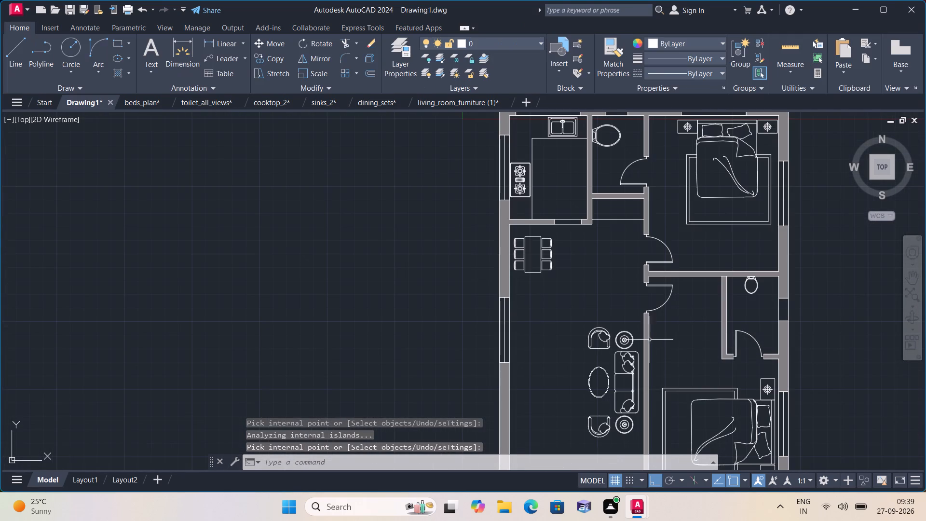
{"action": "middle_click_drag", "start_coordinate": [624, 318], "coordinate": [634, 343]}
{"action": "scroll", "coordinate": [622, 317], "scroll_direction": "down", "scroll_amount": 1}
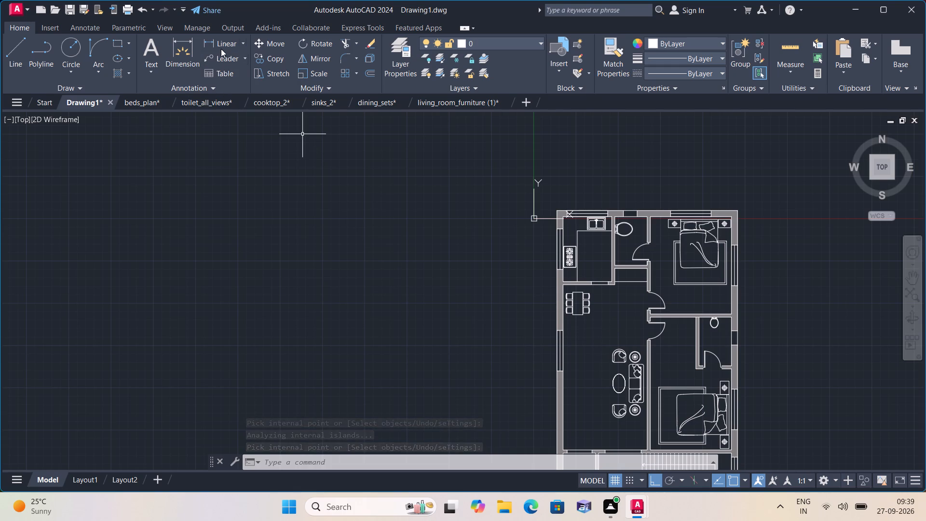
{"action": "left_click", "coordinate": [243, 42]}
{"action": "left_click", "coordinate": [245, 66]}
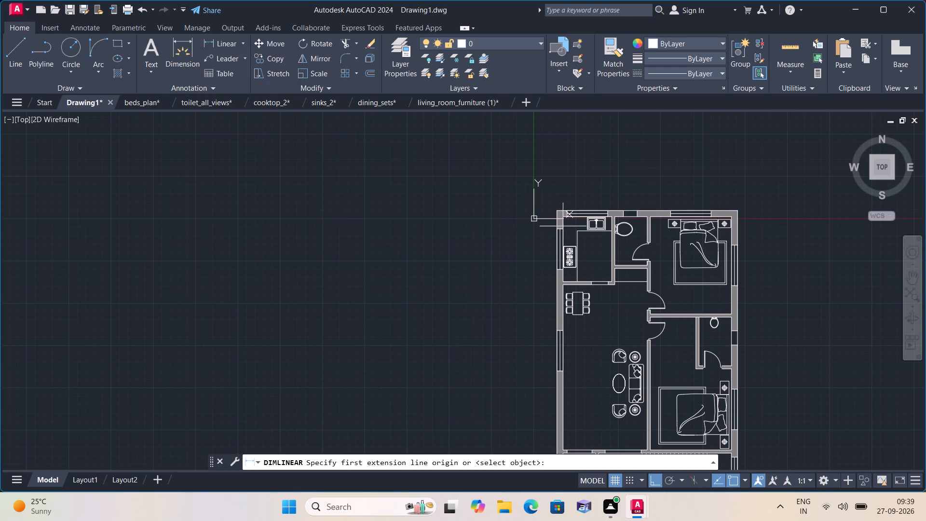
{"action": "scroll", "coordinate": [612, 183], "scroll_direction": "up", "scroll_amount": 3}
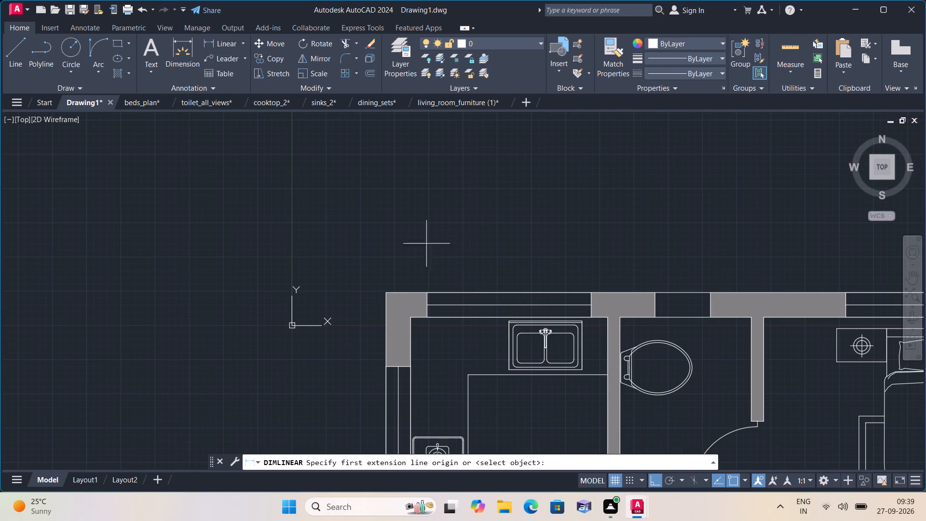
{"action": "left_click", "coordinate": [387, 291]}
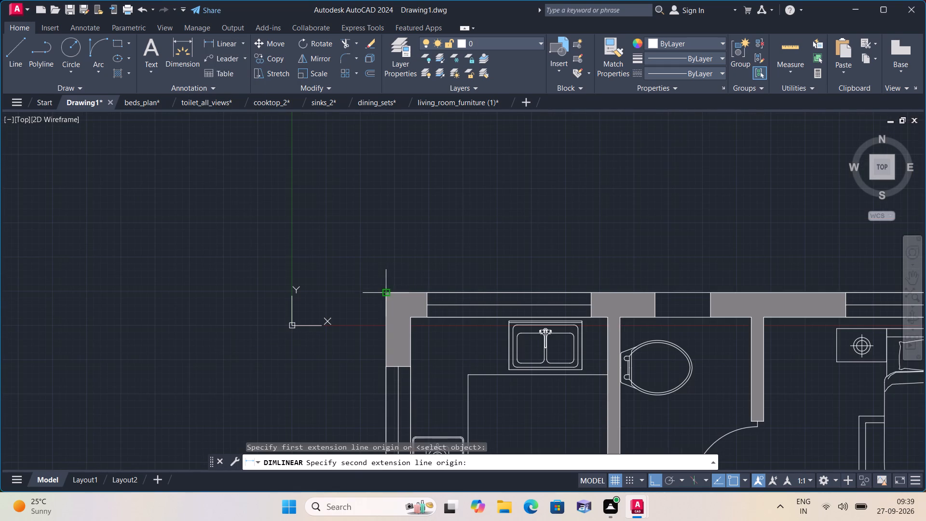
{"action": "scroll", "coordinate": [397, 273], "scroll_direction": "down", "scroll_amount": 2}
{"action": "scroll", "coordinate": [665, 262], "scroll_direction": "up", "scroll_amount": 2}
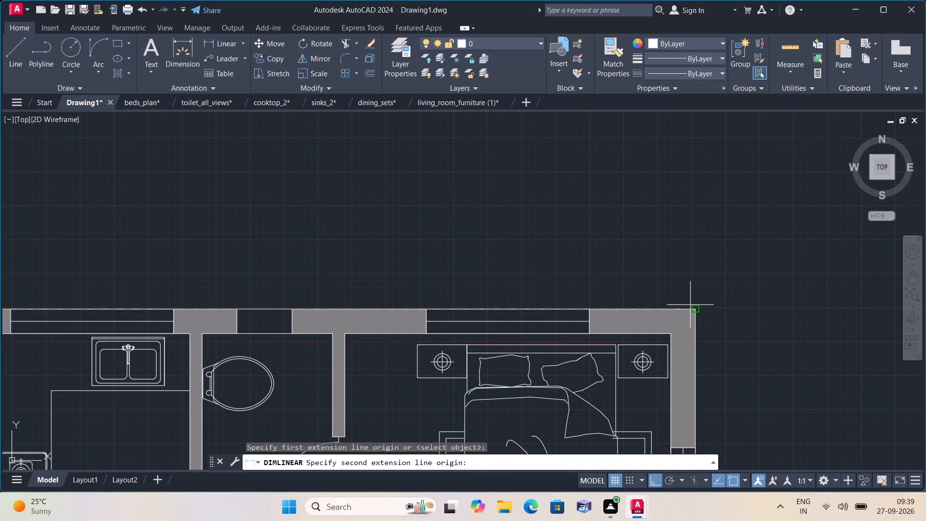
{"action": "left_click", "coordinate": [694, 308]}
{"action": "left_click", "coordinate": [688, 244]}
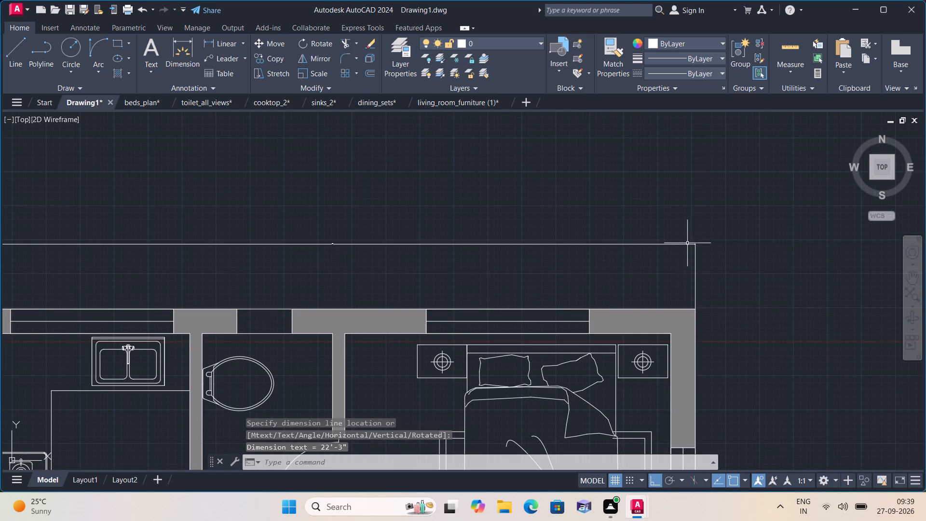
Add a vertical linear dimension east of the house between its outer northeast and southeast corners.
{"action": "left_click", "coordinate": [242, 47]}
{"action": "left_click", "coordinate": [241, 65]}
{"action": "scroll", "coordinate": [834, 319], "scroll_direction": "down", "scroll_amount": 1}
{"action": "middle_click_drag", "start_coordinate": [815, 321], "coordinate": [809, 316]}
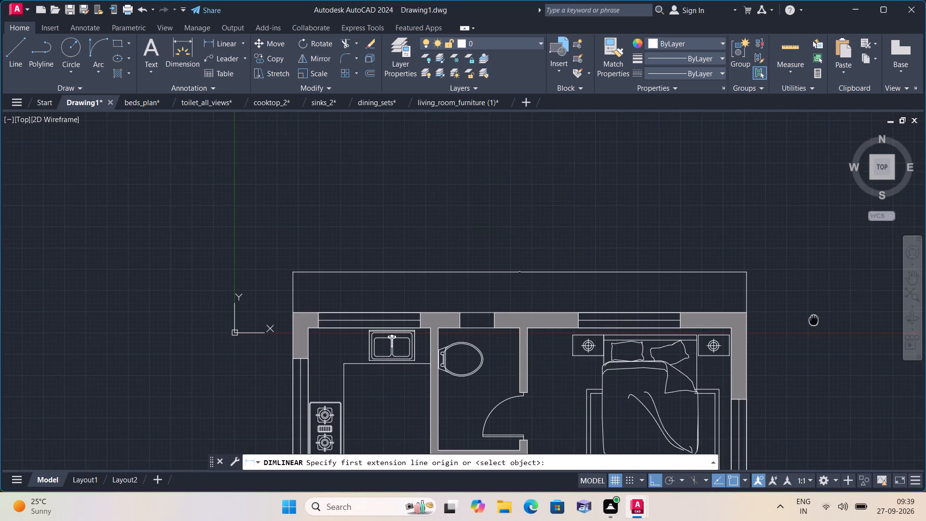
{"action": "middle_click_drag", "start_coordinate": [809, 316], "coordinate": [758, 228]}
{"action": "scroll", "coordinate": [715, 222], "scroll_direction": "up", "scroll_amount": 1}
{"action": "left_click", "coordinate": [673, 218]}
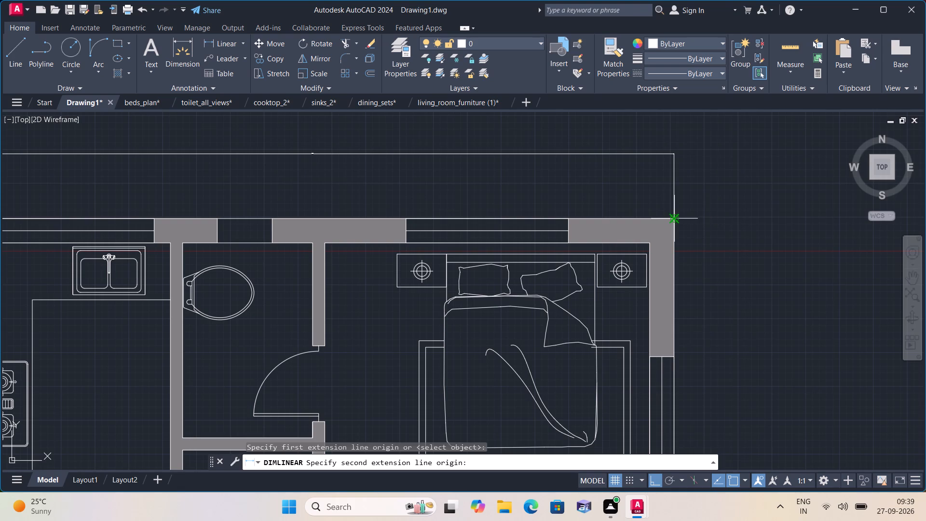
{"action": "scroll", "coordinate": [682, 240], "scroll_direction": "down", "scroll_amount": 1}
{"action": "middle_click_drag", "start_coordinate": [703, 285], "coordinate": [689, 197]}
{"action": "scroll", "coordinate": [710, 284], "scroll_direction": "down", "scroll_amount": 1}
{"action": "middle_click_drag", "start_coordinate": [710, 284], "coordinate": [702, 278]}
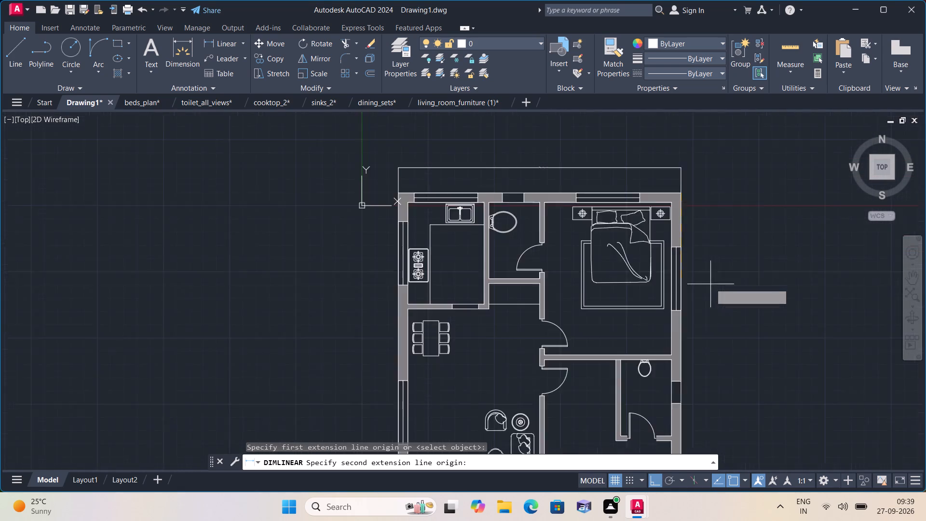
{"action": "middle_click_drag", "start_coordinate": [702, 278], "coordinate": [683, 142]}
{"action": "middle_click_drag", "start_coordinate": [696, 300], "coordinate": [678, 179]}
{"action": "middle_click_drag", "start_coordinate": [709, 305], "coordinate": [700, 239]}
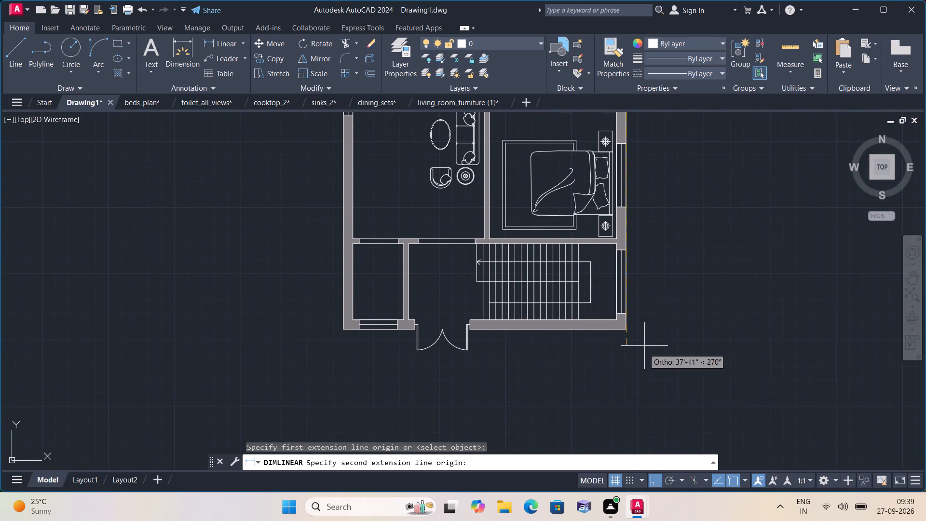
{"action": "scroll", "coordinate": [643, 348], "scroll_direction": "up", "scroll_amount": 2}
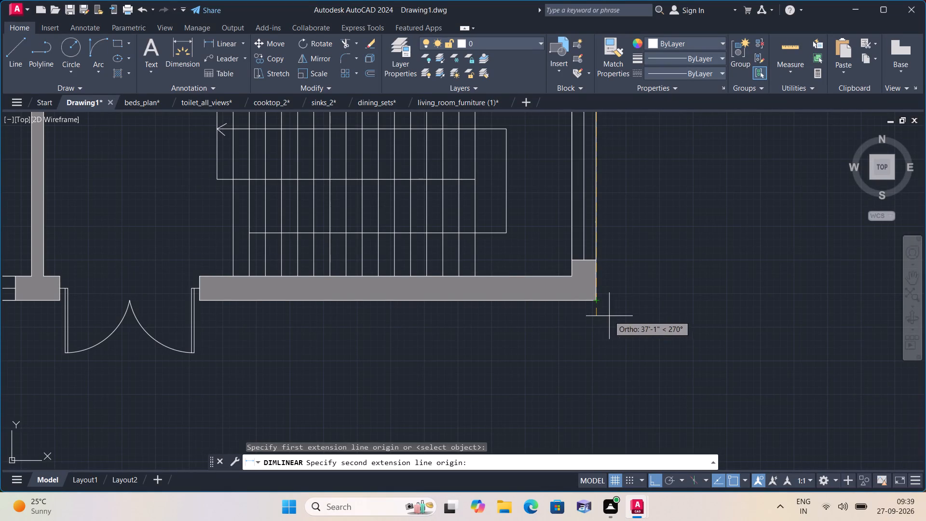
{"action": "left_click", "coordinate": [594, 299]}
{"action": "left_click", "coordinate": [648, 300]}
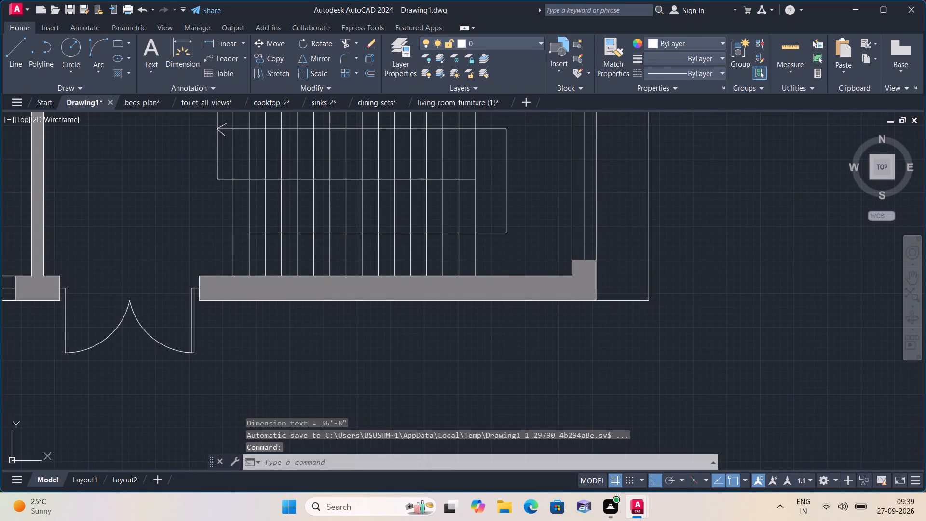
Set the text height of both overall dimensions, north and east of the house, to 6".
{"action": "left_click", "coordinate": [686, 267]}
{"action": "left_click", "coordinate": [640, 242]}
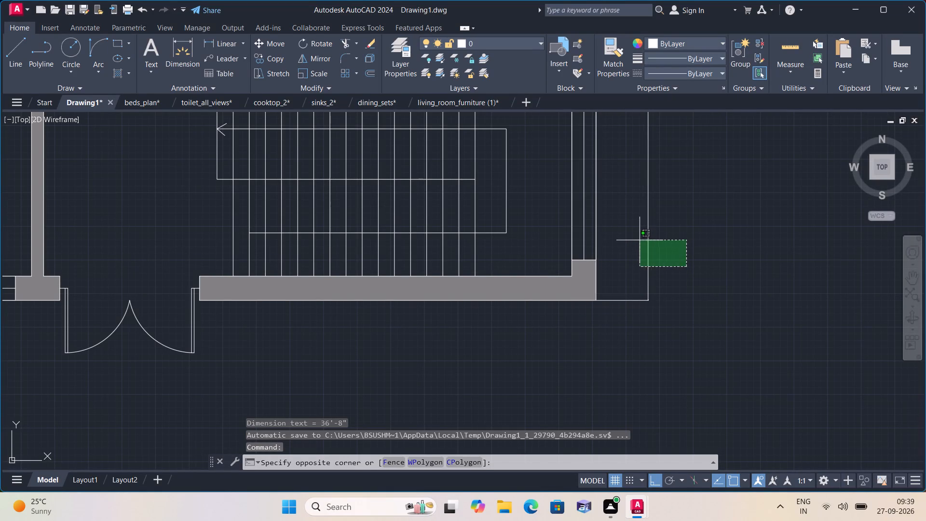
{"action": "right_click", "coordinate": [722, 277]}
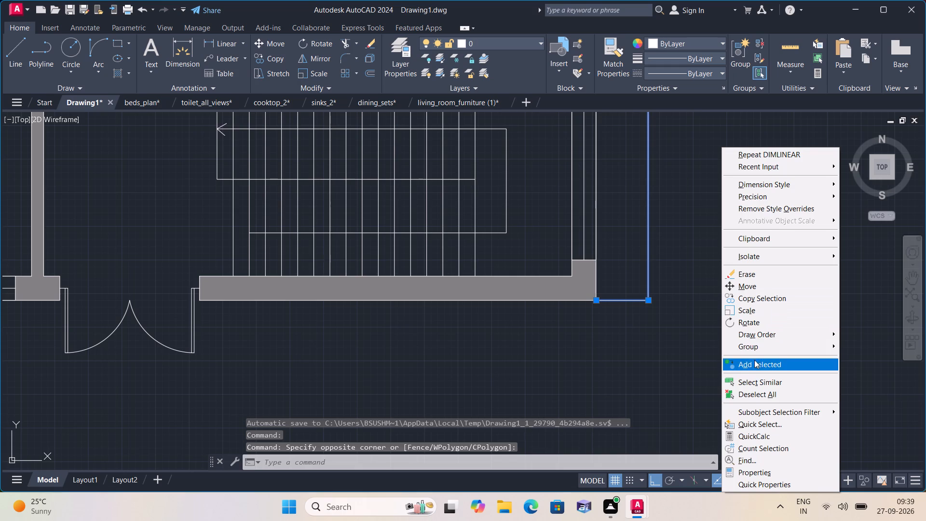
{"action": "left_click", "coordinate": [756, 382]}
{"action": "right_click", "coordinate": [768, 309]}
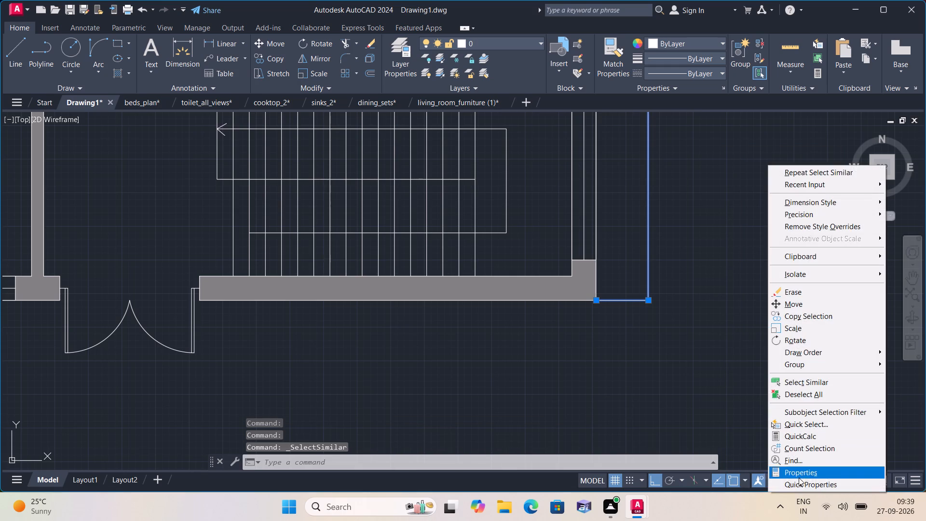
{"action": "left_click", "coordinate": [802, 474]}
{"action": "scroll", "coordinate": [96, 204], "scroll_direction": "up", "scroll_amount": 1}
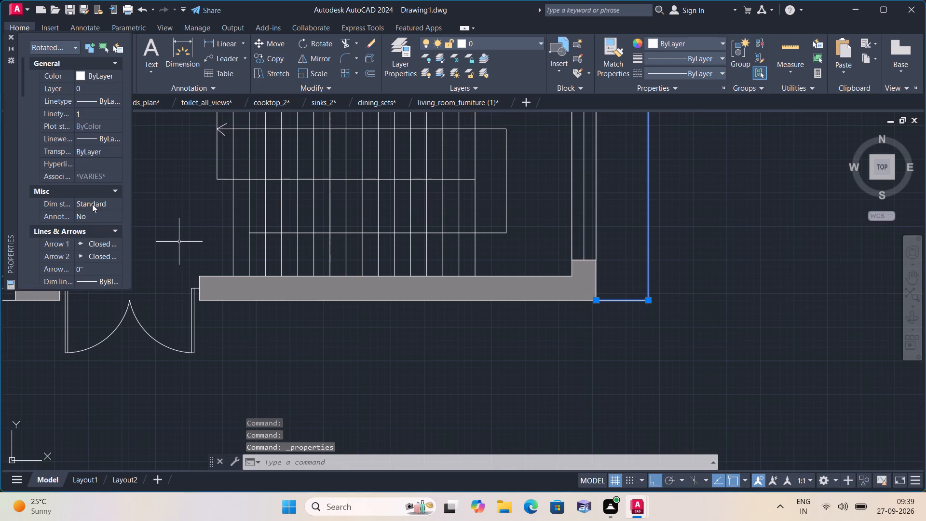
{"action": "scroll", "coordinate": [92, 204], "scroll_direction": "down", "scroll_amount": 8}
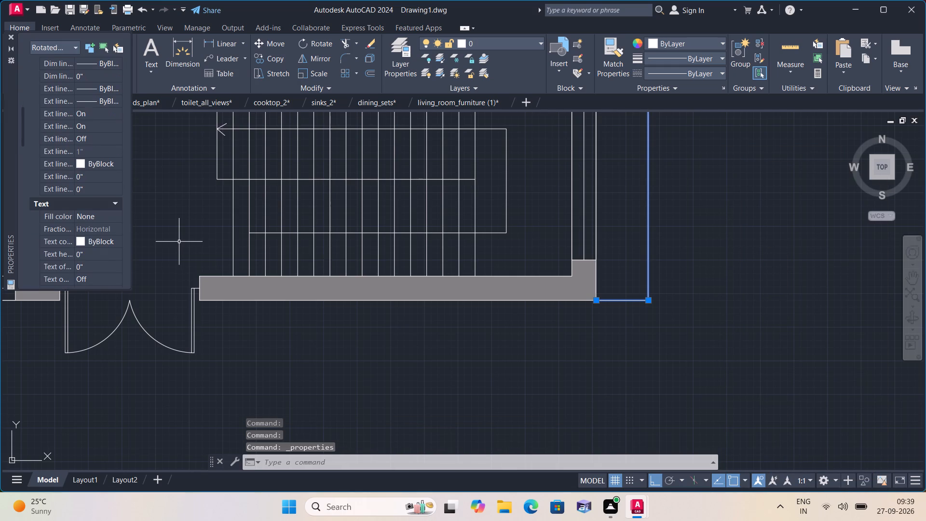
{"action": "left_click", "coordinate": [101, 252]}
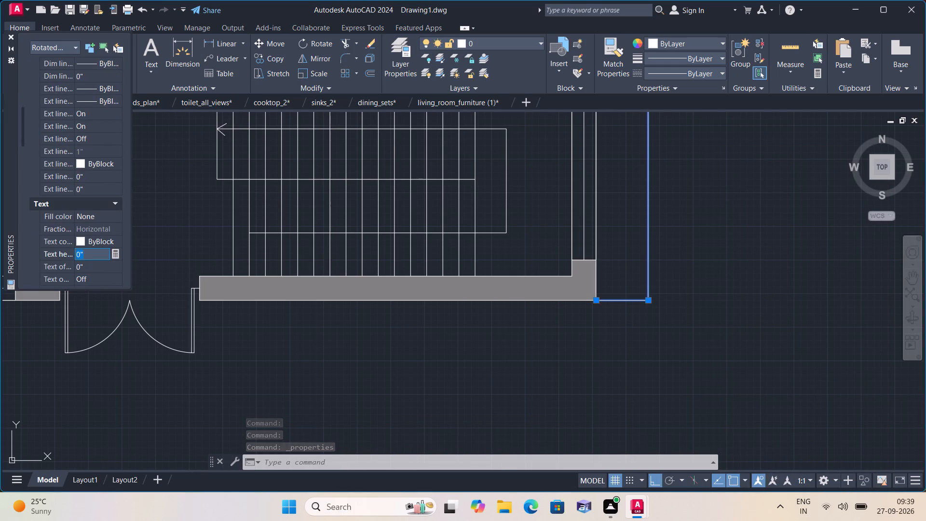
{"action": "key", "text": "BackSpace"}
{"action": "type", "text": "6\""}
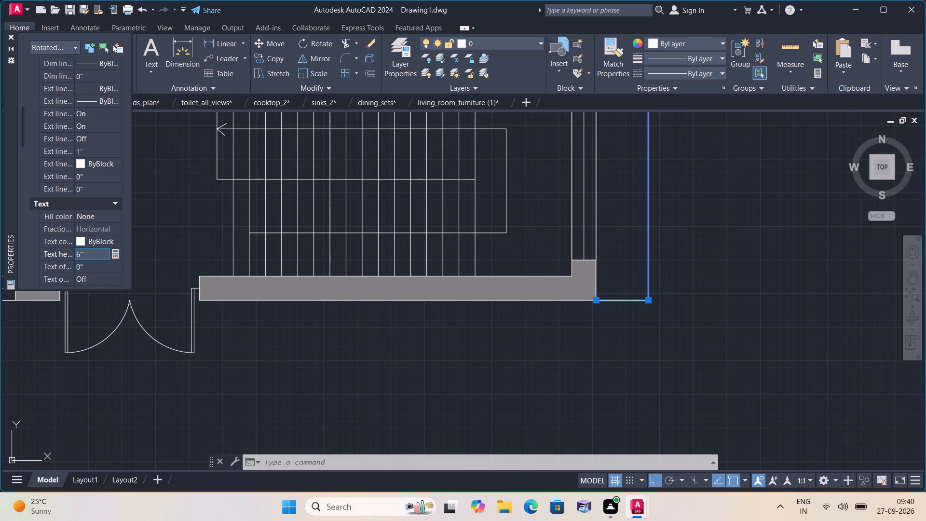
{"action": "left_click", "coordinate": [276, 374]}
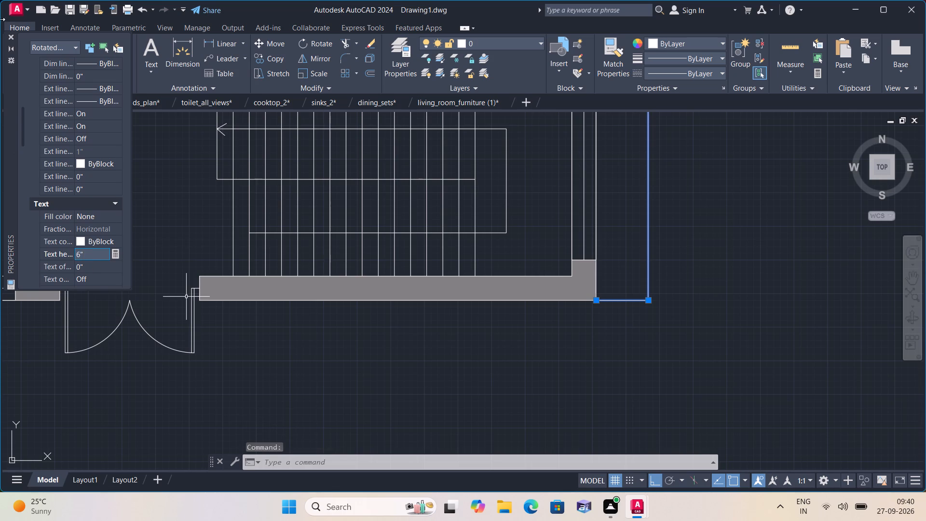
{"action": "left_click", "coordinate": [11, 38]}
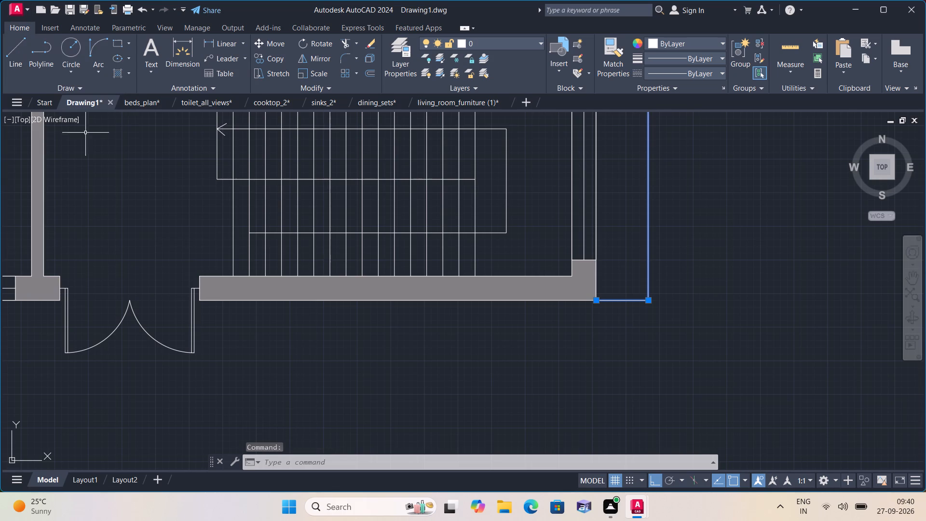
{"action": "key", "text": "Escape"}
Override the text of the horizontal overall dimension above the north wall with 22'-6".
{"action": "scroll", "coordinate": [192, 208], "scroll_direction": "down", "scroll_amount": 2}
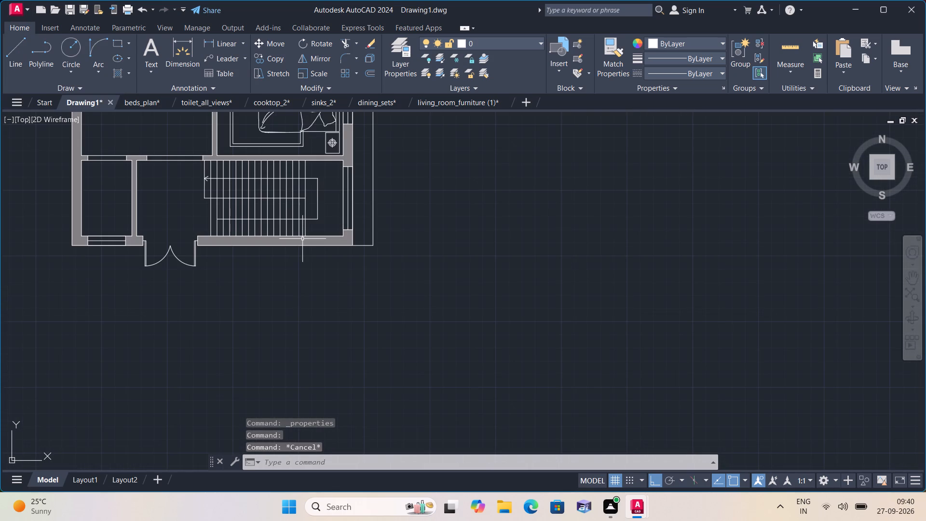
{"action": "middle_click_drag", "start_coordinate": [331, 264], "coordinate": [431, 419]}
{"action": "middle_click_drag", "start_coordinate": [369, 257], "coordinate": [485, 403]}
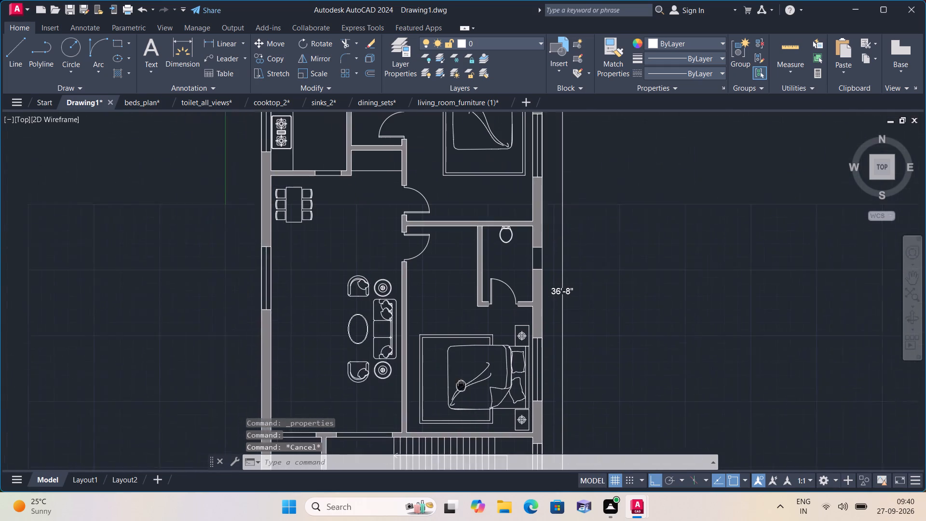
{"action": "middle_click_drag", "start_coordinate": [485, 403], "coordinate": [482, 401]}
{"action": "middle_click_drag", "start_coordinate": [472, 248], "coordinate": [472, 324]}
{"action": "scroll", "coordinate": [472, 248], "scroll_direction": "down", "scroll_amount": 1}
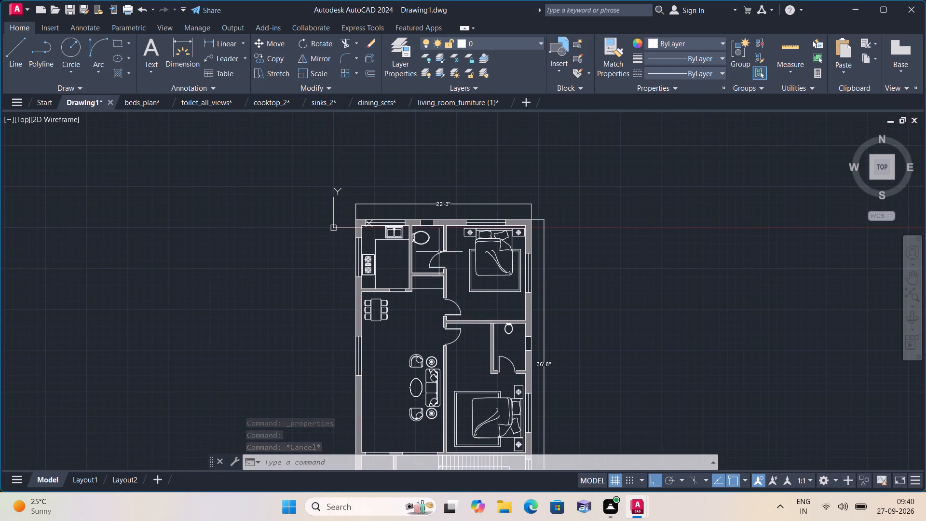
{"action": "scroll", "coordinate": [390, 219], "scroll_direction": "up", "scroll_amount": 3}
{"action": "scroll", "coordinate": [391, 241], "scroll_direction": "down", "scroll_amount": 2}
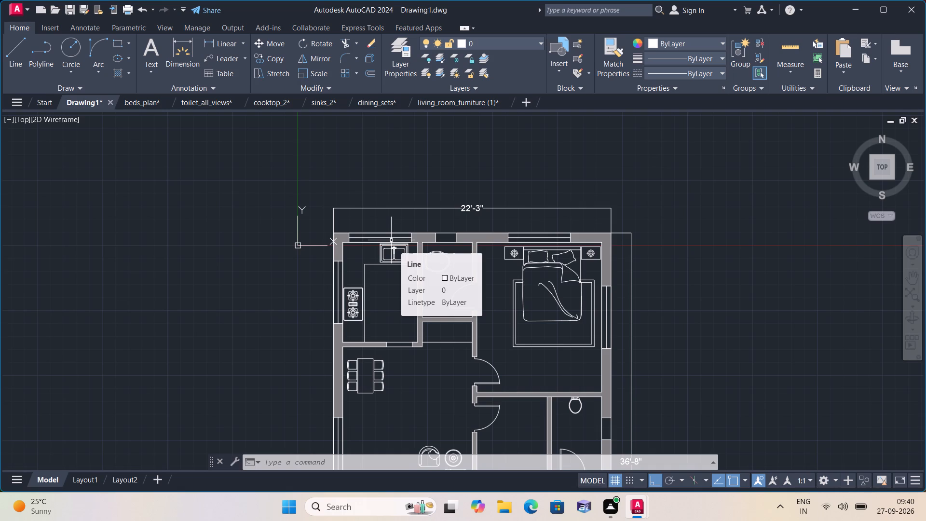
{"action": "scroll", "coordinate": [391, 240], "scroll_direction": "up", "scroll_amount": 1}
{"action": "scroll", "coordinate": [391, 240], "scroll_direction": "down", "scroll_amount": 1}
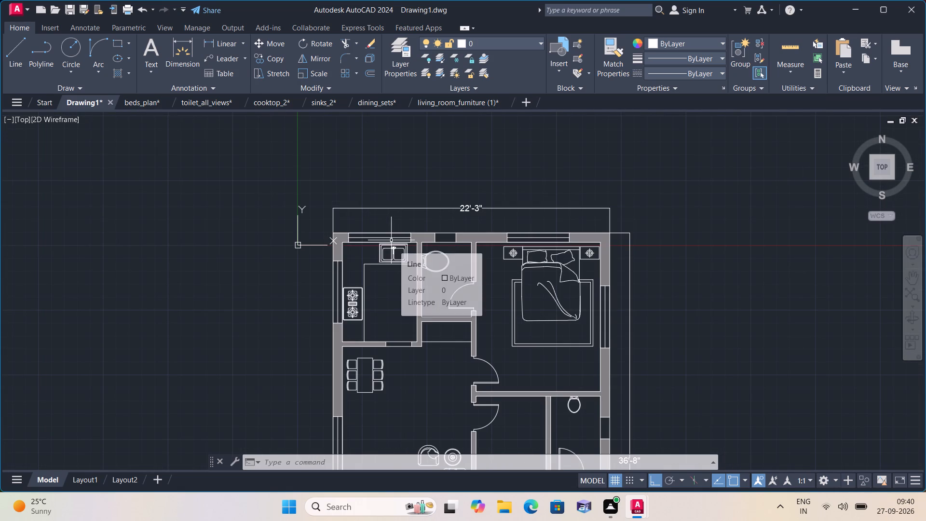
{"action": "scroll", "coordinate": [457, 207], "scroll_direction": "up", "scroll_amount": 1}
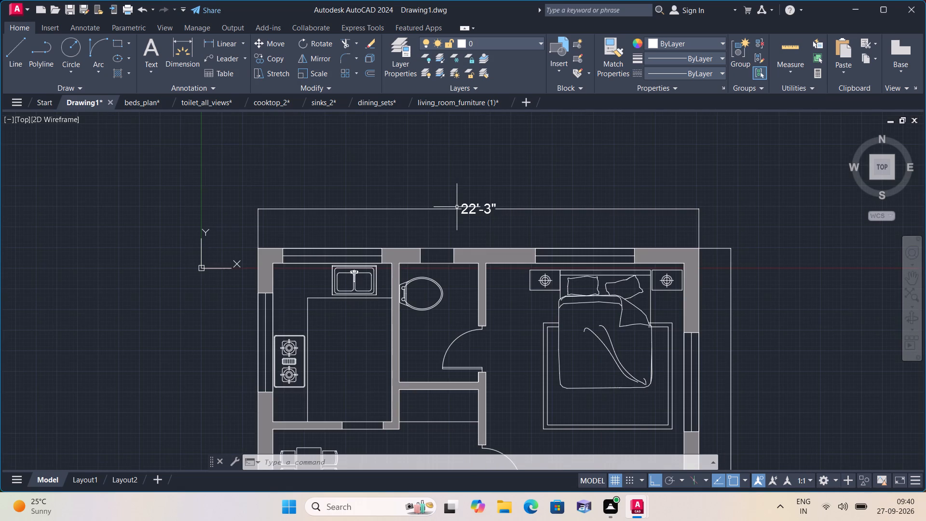
{"action": "scroll", "coordinate": [460, 216], "scroll_direction": "up", "scroll_amount": 1}
{"action": "middle_click_drag", "start_coordinate": [529, 217], "coordinate": [449, 313]}
{"action": "scroll", "coordinate": [449, 313], "scroll_direction": "up", "scroll_amount": 2}
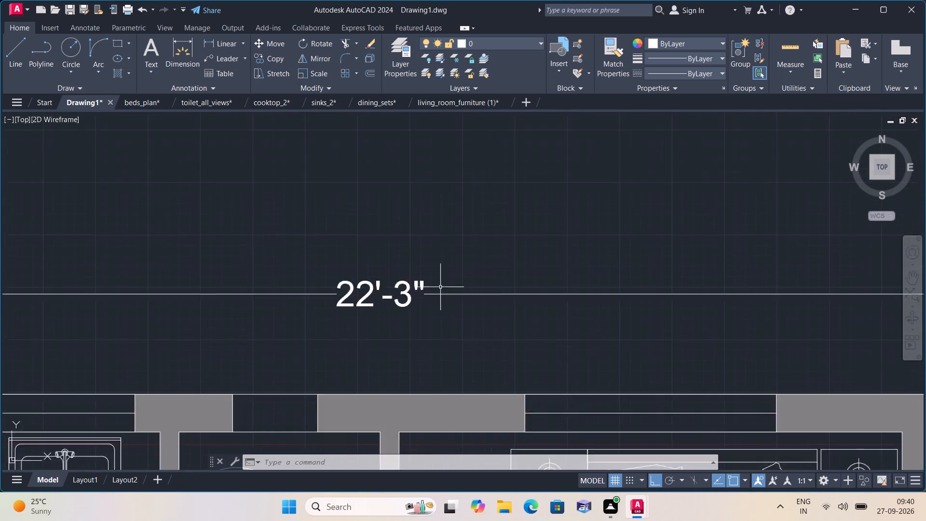
{"action": "scroll", "coordinate": [440, 288], "scroll_direction": "up", "scroll_amount": 1}
{"action": "double_click", "coordinate": [333, 308]}
{"action": "left_click", "coordinate": [339, 307]}
{"action": "left_click", "coordinate": [334, 323]}
{"action": "left_click", "coordinate": [333, 331]}
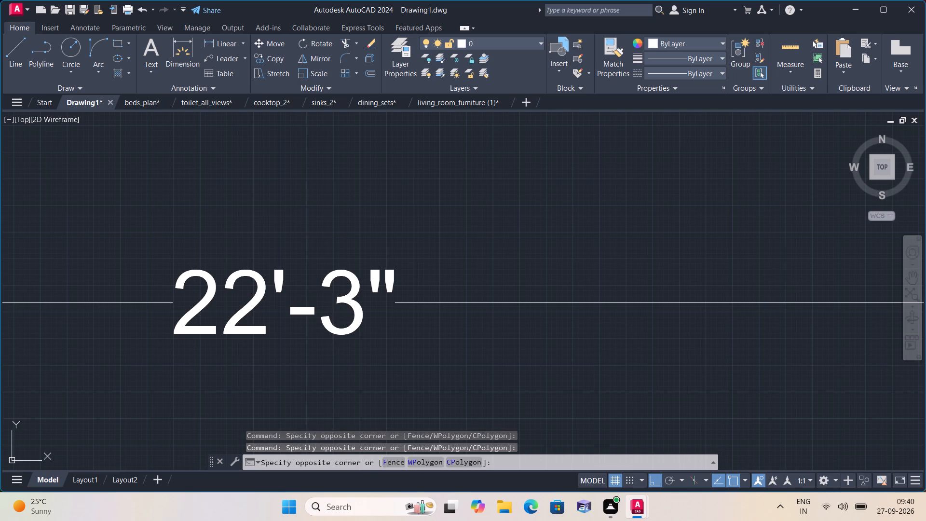
{"action": "double_click", "coordinate": [336, 328]}
{"action": "left_click", "coordinate": [343, 341]}
{"action": "double_click", "coordinate": [341, 334]}
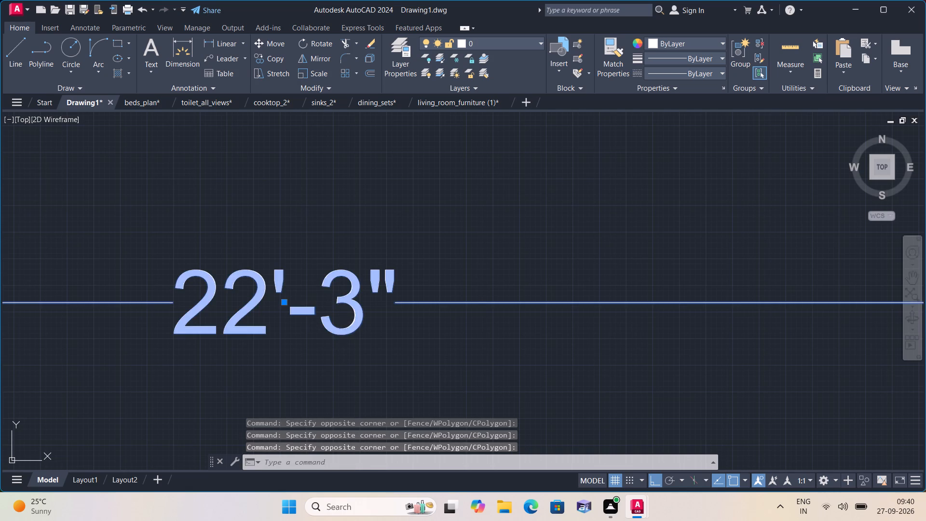
{"action": "left_click", "coordinate": [343, 315]}
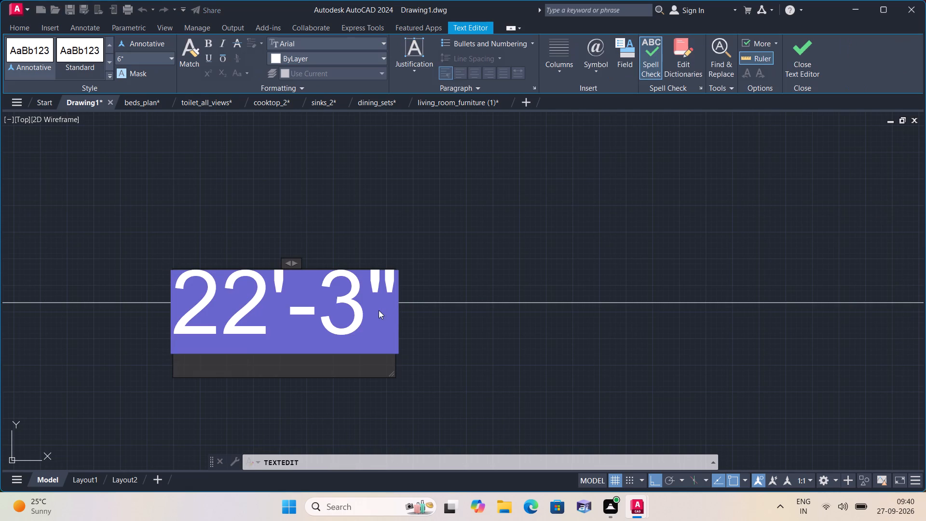
{"action": "left_click", "coordinate": [378, 308]}
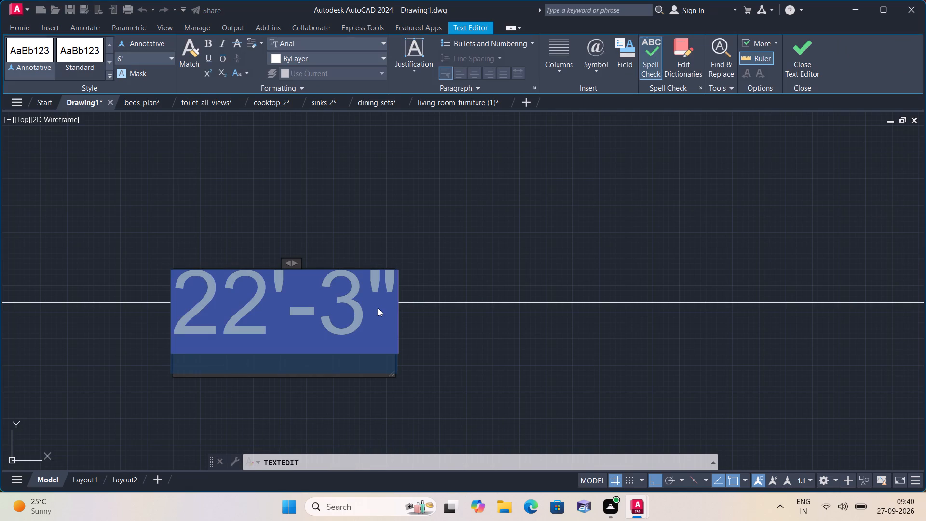
{"action": "key", "text": "BackSpace"}
{"action": "type", "text": "22'"}
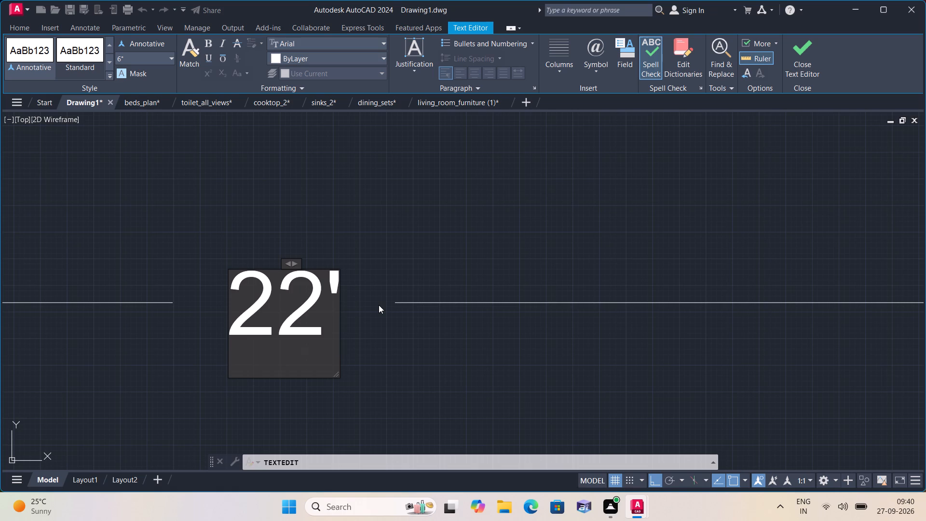
{"action": "key", "text": "minus"}
{"action": "key", "text": "6"}
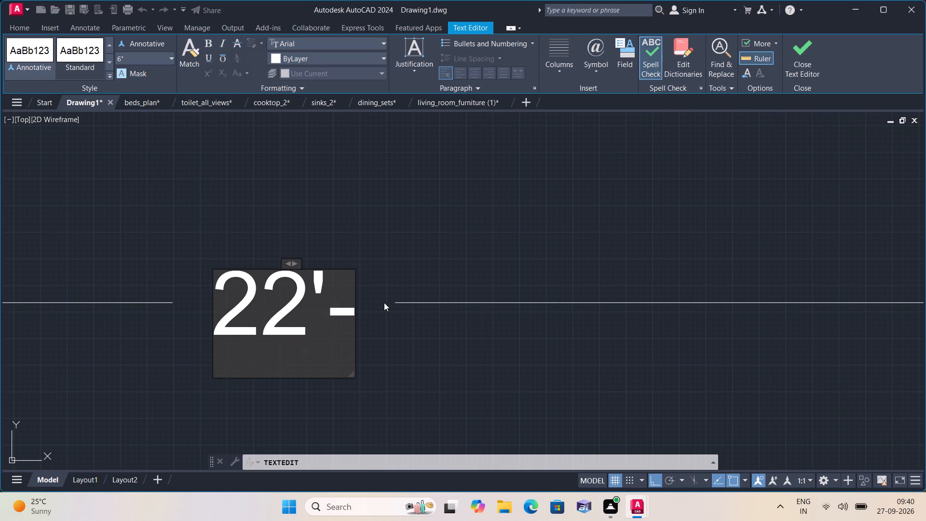
{"action": "key", "text": "shift+quotedbl"}
{"action": "left_click", "coordinate": [649, 410]}
Override the text of the vertical overall dimension east of the house with 34'11".
{"action": "scroll", "coordinate": [625, 369], "scroll_direction": "down", "scroll_amount": 1}
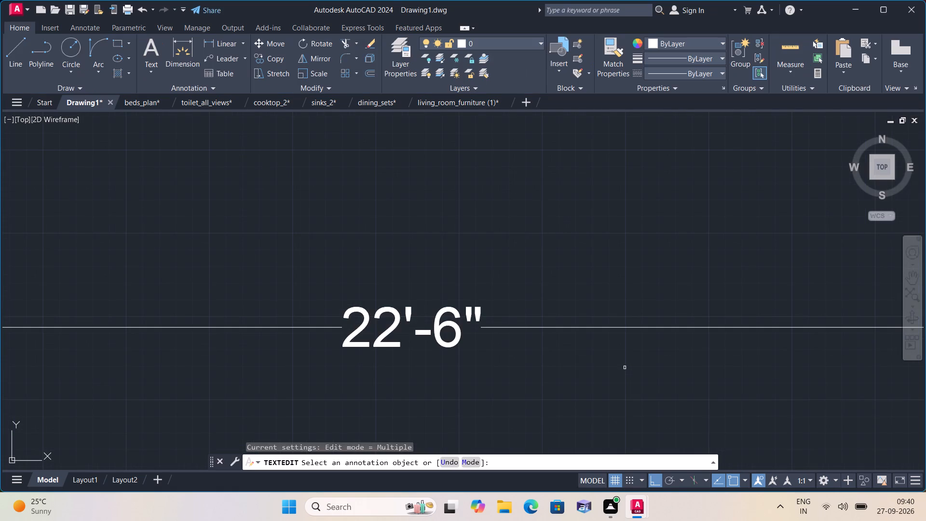
{"action": "scroll", "coordinate": [625, 368], "scroll_direction": "down", "scroll_amount": 1}
{"action": "scroll", "coordinate": [569, 353], "scroll_direction": "up", "scroll_amount": 2}
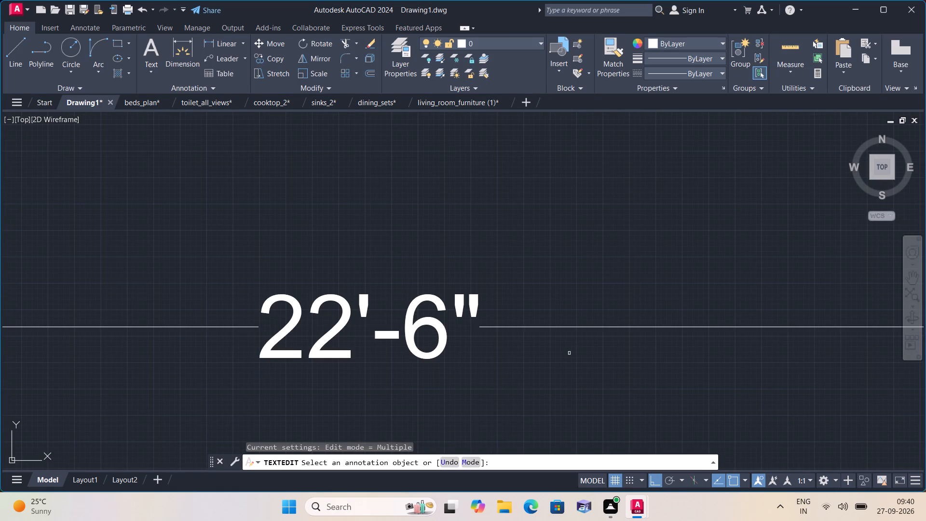
{"action": "scroll", "coordinate": [569, 353], "scroll_direction": "up", "scroll_amount": 1}
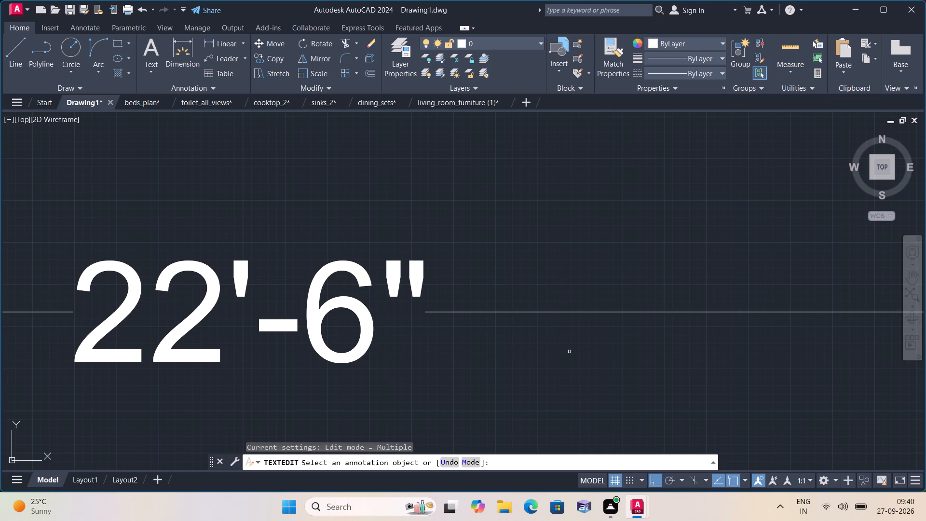
{"action": "scroll", "coordinate": [569, 352], "scroll_direction": "down", "scroll_amount": 3}
{"action": "middle_click_drag", "start_coordinate": [665, 375], "coordinate": [501, 271]}
{"action": "scroll", "coordinate": [494, 267], "scroll_direction": "down", "scroll_amount": 2}
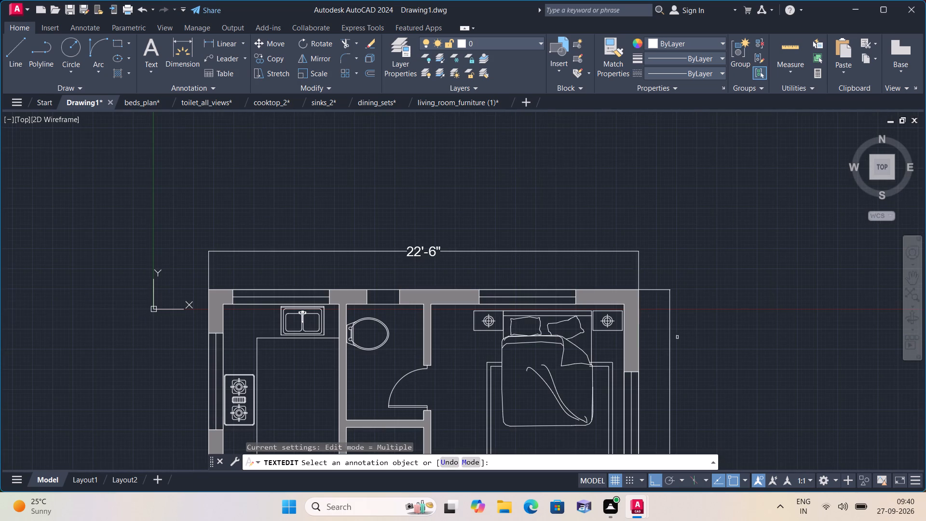
{"action": "middle_click_drag", "start_coordinate": [683, 375], "coordinate": [631, 219]}
{"action": "scroll", "coordinate": [628, 369], "scroll_direction": "up", "scroll_amount": 1}
{"action": "middle_click_drag", "start_coordinate": [640, 369], "coordinate": [597, 229]}
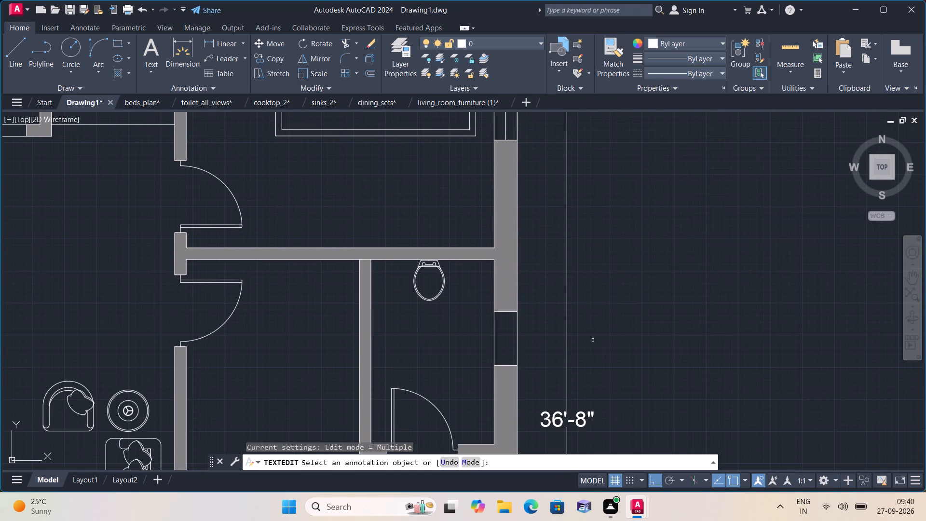
{"action": "double_click", "coordinate": [569, 419]}
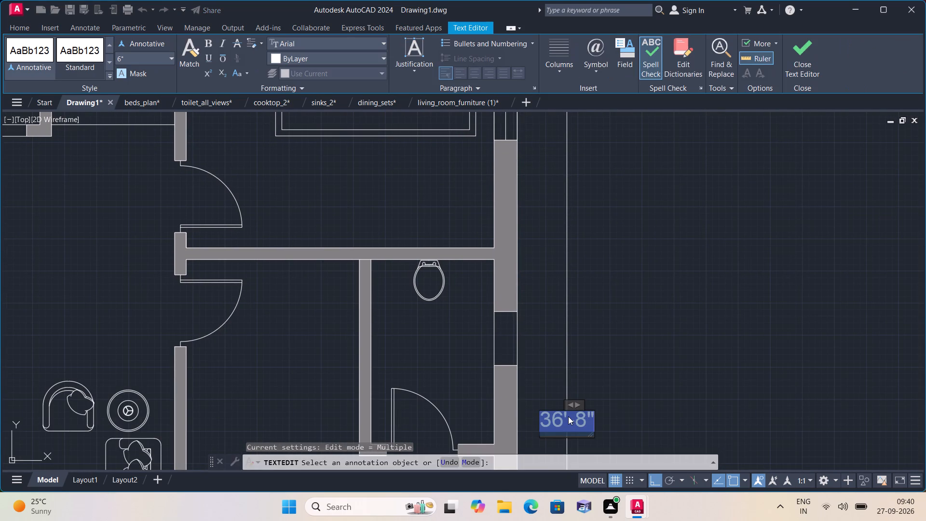
{"action": "key", "text": "BackSpace"}
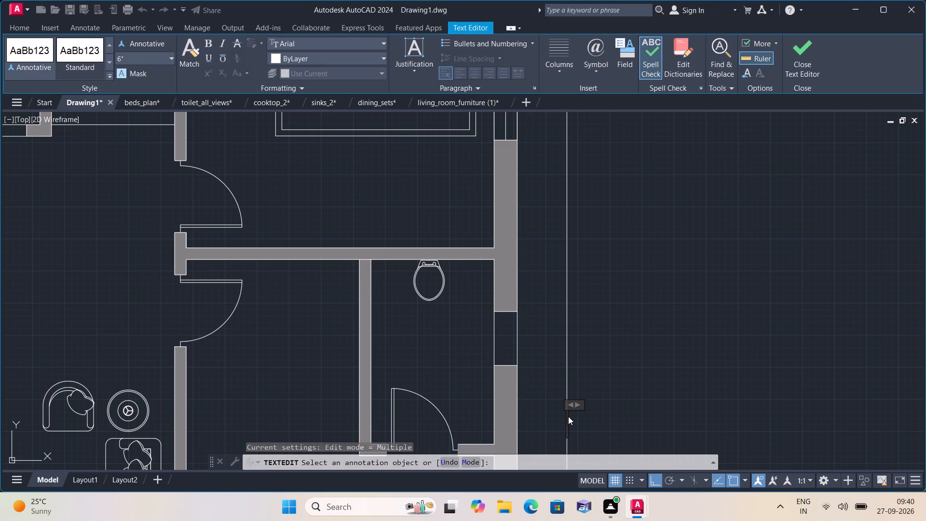
{"action": "type", "text": "34'11\""}
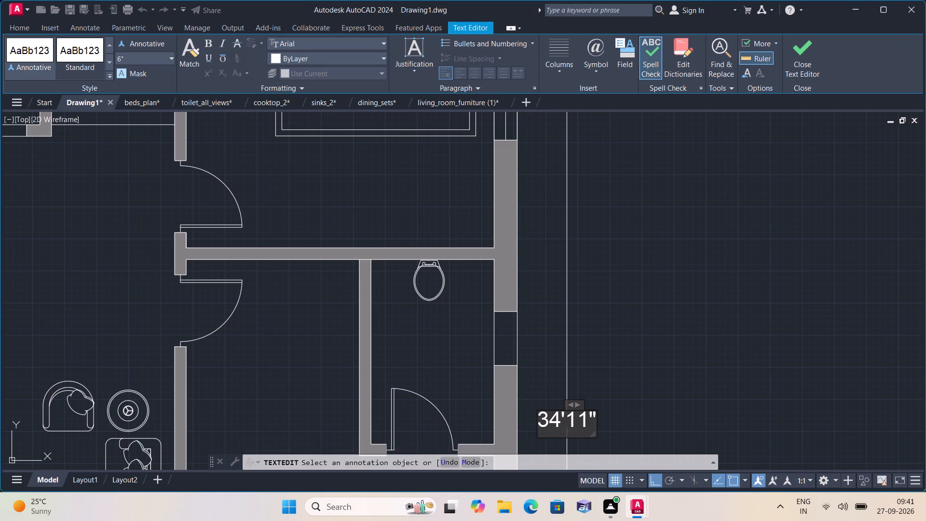
{"action": "left_click", "coordinate": [790, 400]}
{"action": "key", "text": "Escape"}
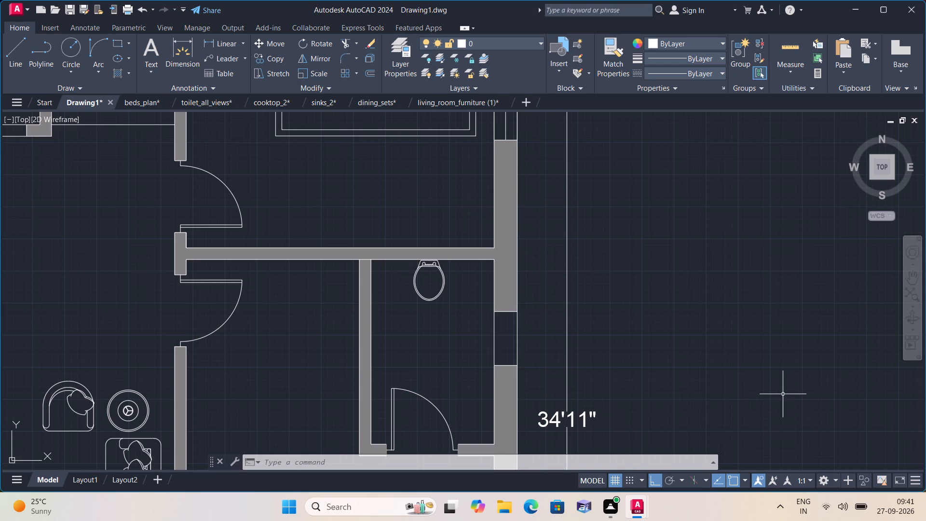
Examine the floor plan with its edited overall width and length dimension texts.
{"action": "scroll", "coordinate": [448, 250], "scroll_direction": "down", "scroll_amount": 2}
{"action": "middle_click_drag", "start_coordinate": [377, 226], "coordinate": [415, 290]}
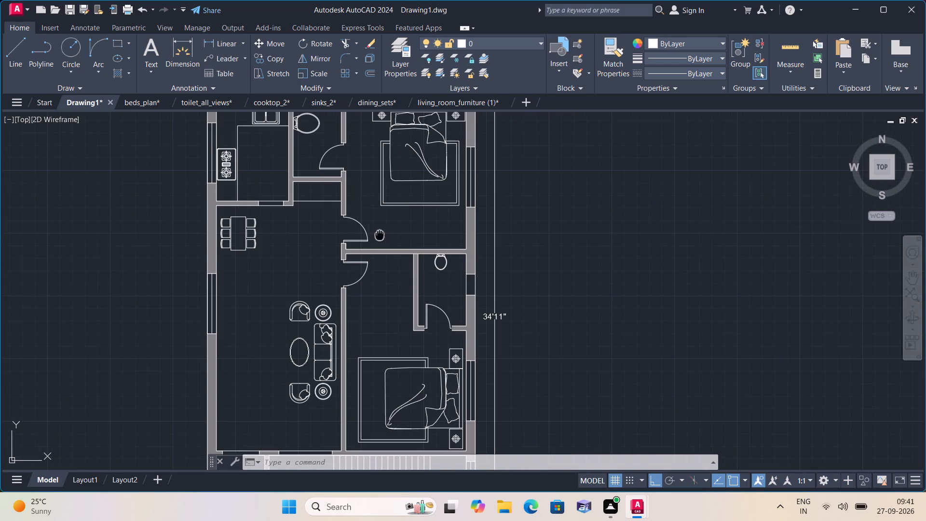
{"action": "middle_click_drag", "start_coordinate": [415, 290], "coordinate": [480, 400]}
{"action": "scroll", "coordinate": [451, 252], "scroll_direction": "up", "scroll_amount": 2}
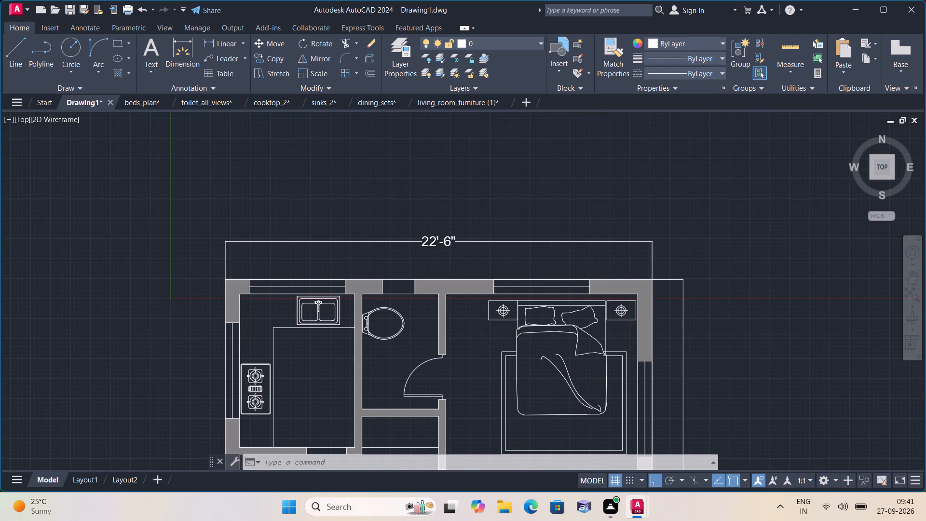
{"action": "scroll", "coordinate": [475, 336], "scroll_direction": "down", "scroll_amount": 1}
{"action": "scroll", "coordinate": [489, 380], "scroll_direction": "down", "scroll_amount": 1}
{"action": "middle_click_drag", "start_coordinate": [489, 382], "coordinate": [463, 285]}
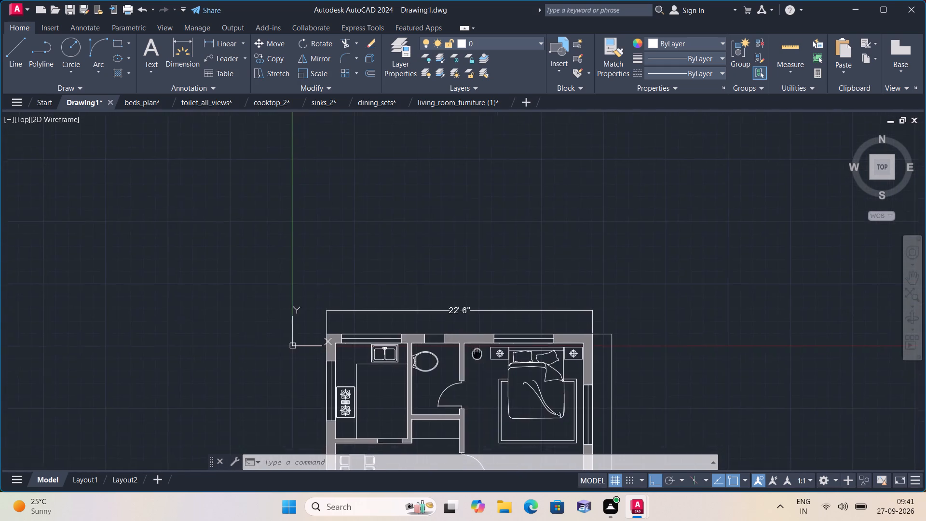
{"action": "middle_click_drag", "start_coordinate": [463, 285], "coordinate": [463, 246]}
{"action": "scroll", "coordinate": [615, 377], "scroll_direction": "up", "scroll_amount": 1}
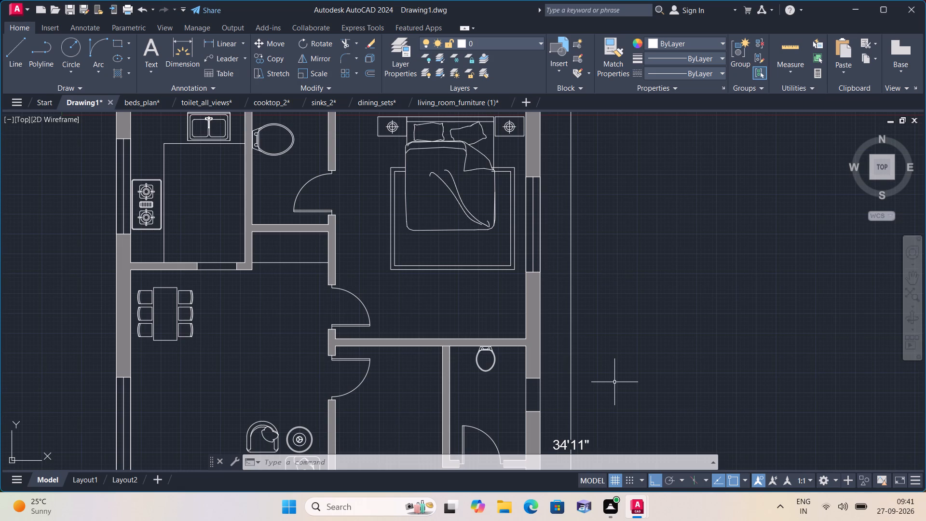
Look over the whole furnished floor plan with its overall dimensions, from the bedroom doors to the full outline.
{"action": "scroll", "coordinate": [353, 295], "scroll_direction": "up", "scroll_amount": 1}
{"action": "middle_click_drag", "start_coordinate": [371, 303], "coordinate": [432, 293]}
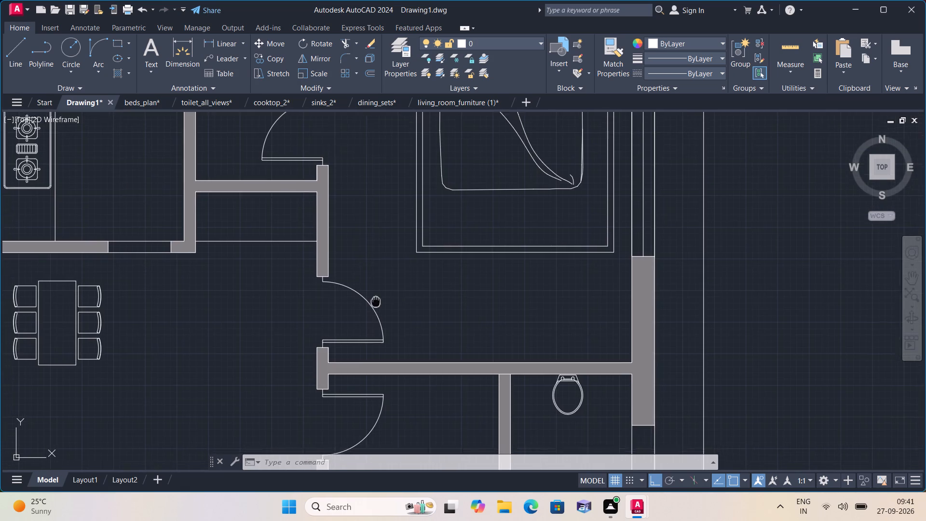
{"action": "middle_click_drag", "start_coordinate": [432, 293], "coordinate": [461, 287]}
{"action": "scroll", "coordinate": [461, 287], "scroll_direction": "down", "scroll_amount": 1}
{"action": "scroll", "coordinate": [491, 262], "scroll_direction": "down", "scroll_amount": 1}
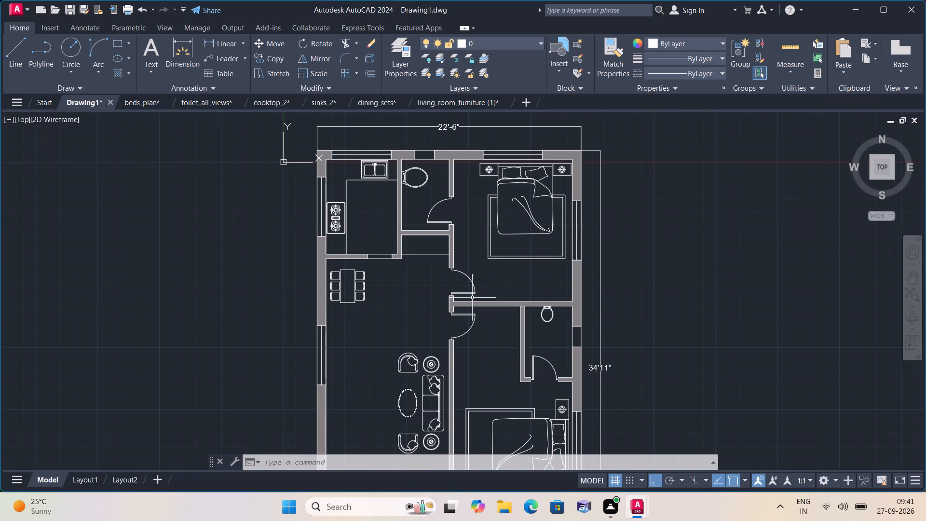
{"action": "middle_click_drag", "start_coordinate": [453, 362], "coordinate": [454, 326]}
{"action": "scroll", "coordinate": [453, 362], "scroll_direction": "down", "scroll_amount": 1}
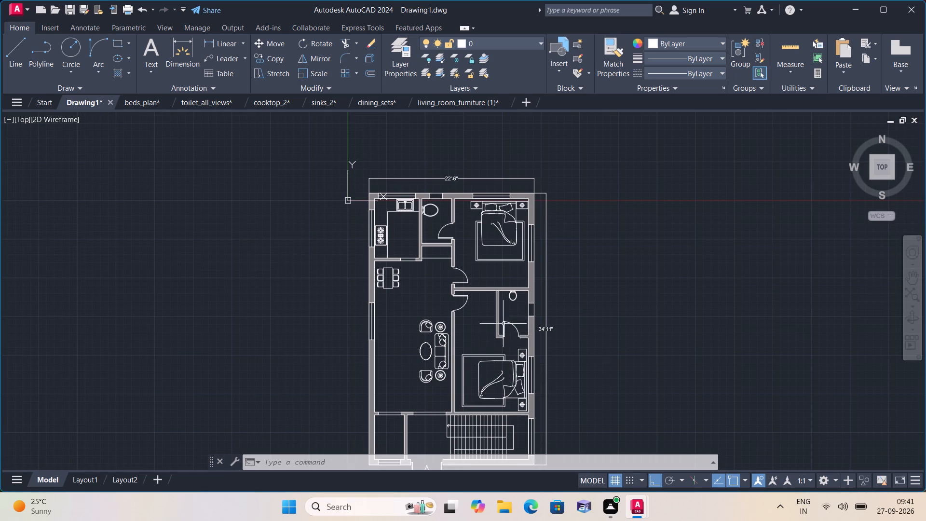
{"action": "middle_click_drag", "start_coordinate": [472, 357], "coordinate": [497, 272]}
{"action": "scroll", "coordinate": [466, 344], "scroll_direction": "down", "scroll_amount": 1}
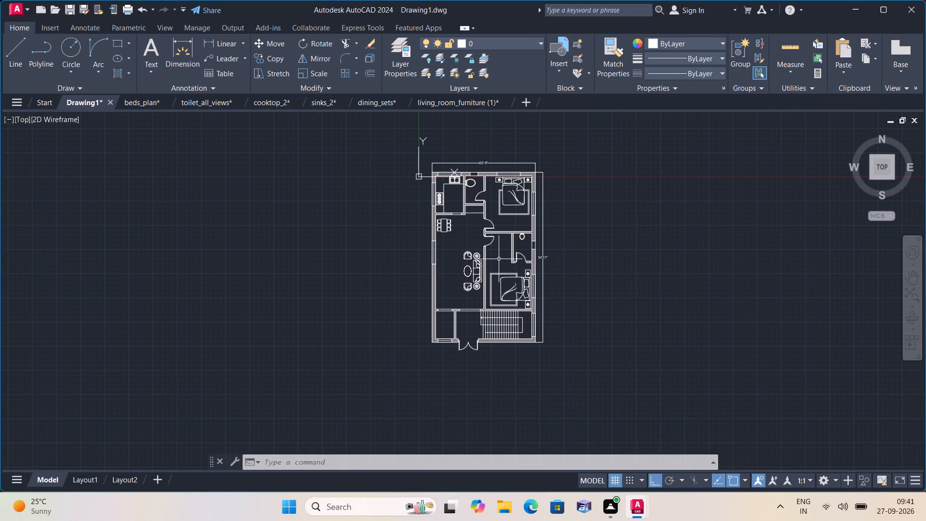
Add a multiline text label in the kitchen reading KITCHEN with 6'X8' on the second line.
{"action": "middle_click_drag", "start_coordinate": [496, 255], "coordinate": [553, 377]}
{"action": "scroll", "coordinate": [495, 255], "scroll_direction": "up", "scroll_amount": 2}
{"action": "scroll", "coordinate": [555, 362], "scroll_direction": "up", "scroll_amount": 1}
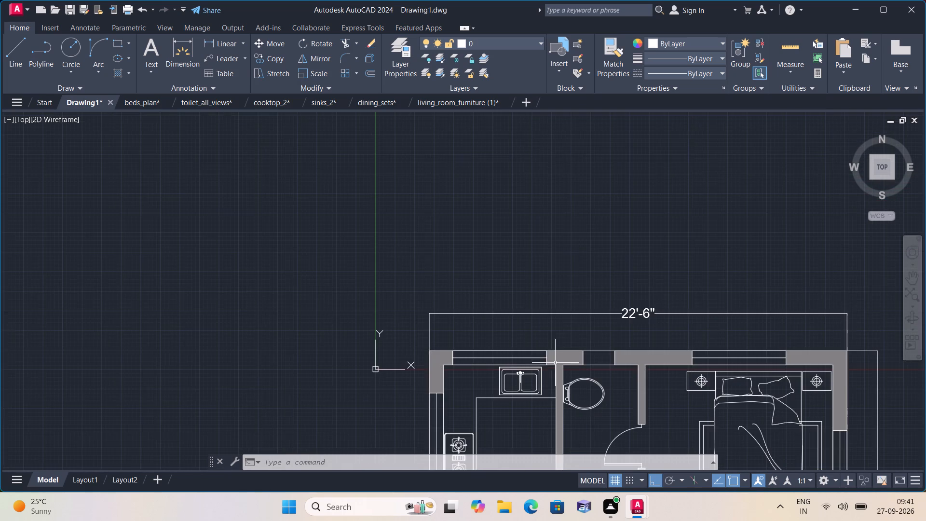
{"action": "middle_click_drag", "start_coordinate": [560, 398], "coordinate": [493, 195]}
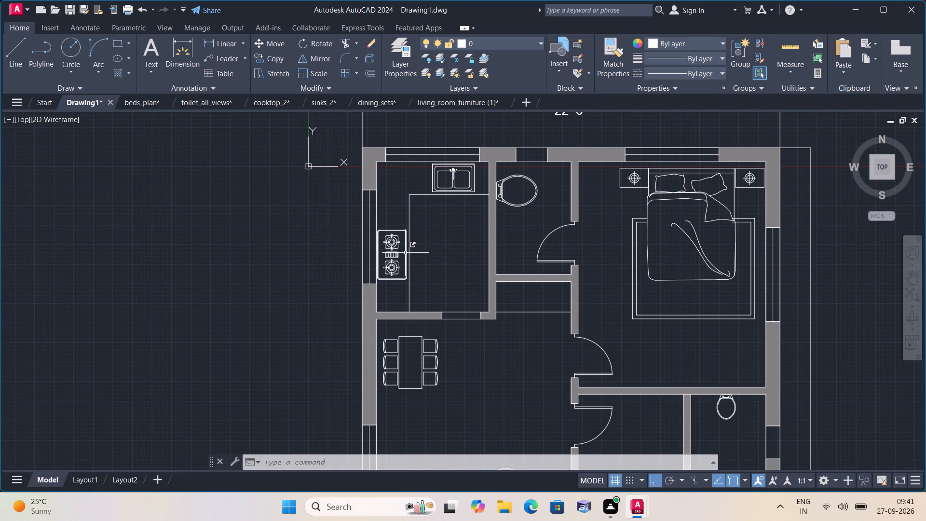
{"action": "type", "text": "mt"}
{"action": "key", "text": "space"}
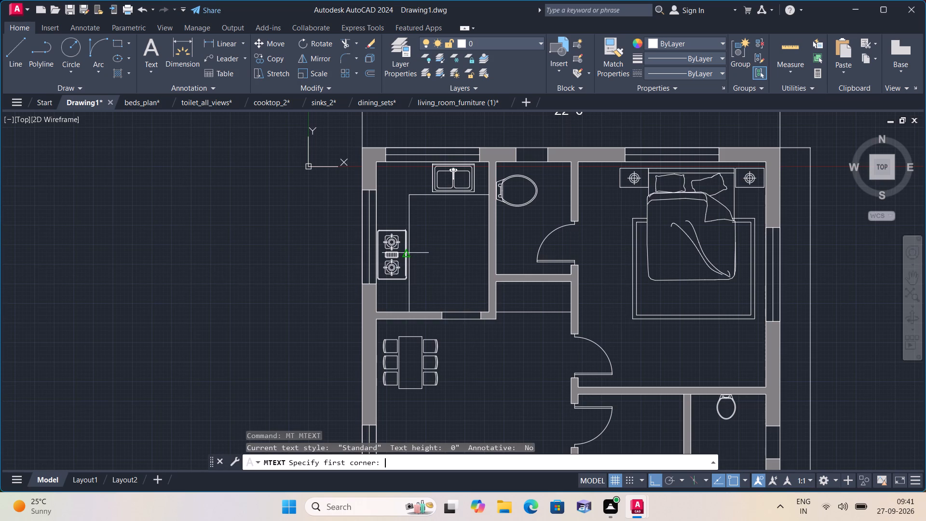
{"action": "triple_click", "coordinate": [442, 265]}
{"action": "left_click", "coordinate": [442, 265]}
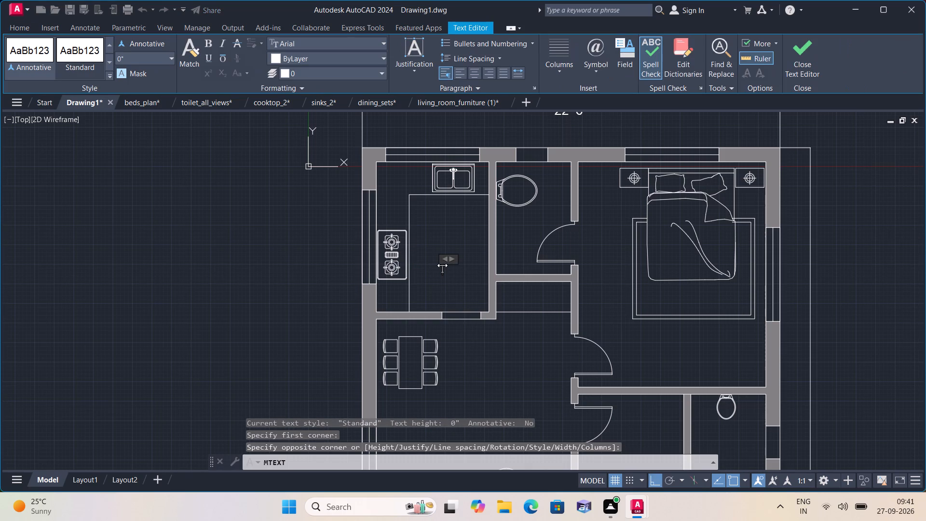
{"action": "type", "text": "KITCHE"}
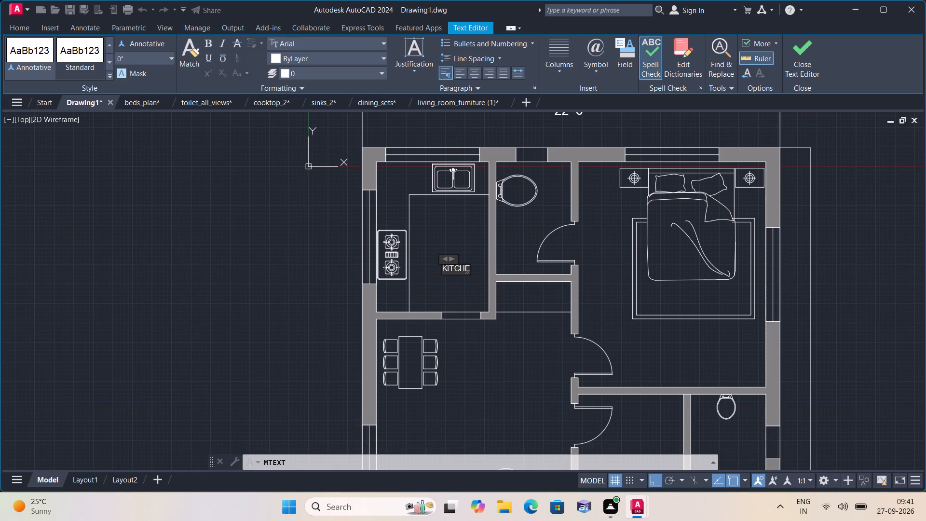
{"action": "key", "text": "n"}
{"action": "key", "text": "Return"}
{"action": "type", "text": "6'X"}
{"action": "type", "text": "8'"}
{"action": "left_click", "coordinate": [442, 297]}
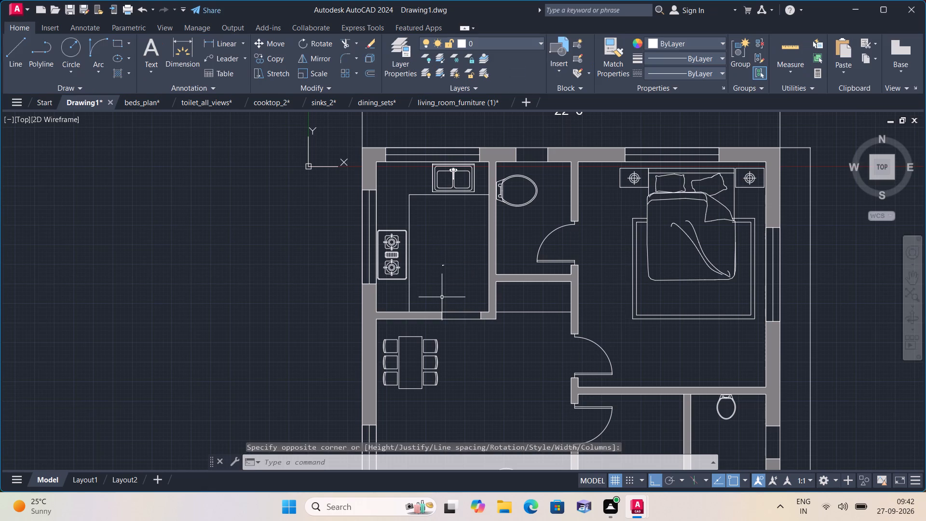
Add a multiline text label in the bathroom beside the kitchen reading T&B 1 with 4'X6' on the second line.
{"action": "key", "text": "space"}
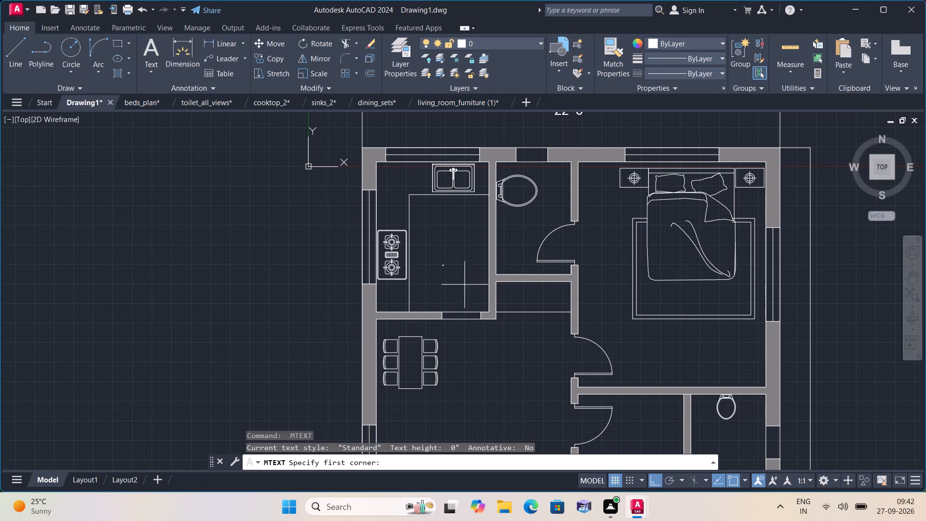
{"action": "triple_click", "coordinate": [520, 228]}
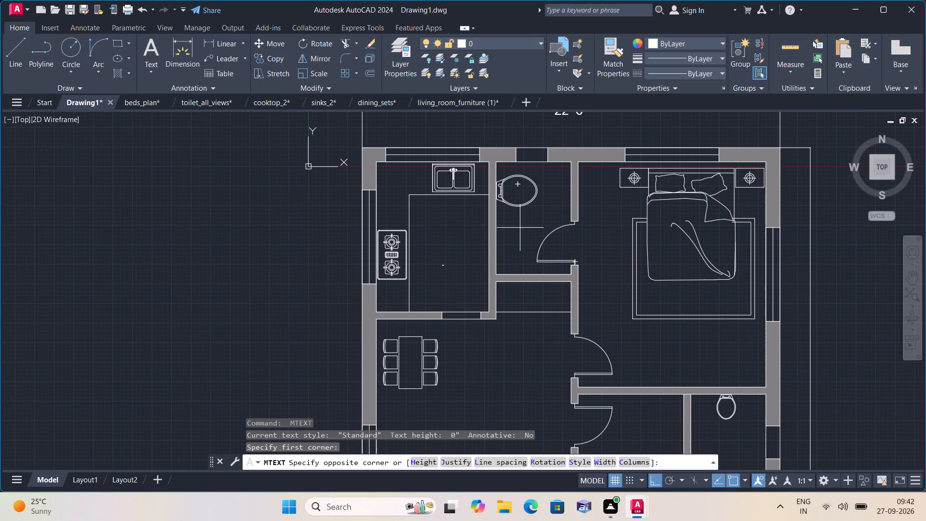
{"action": "left_click", "coordinate": [520, 228]}
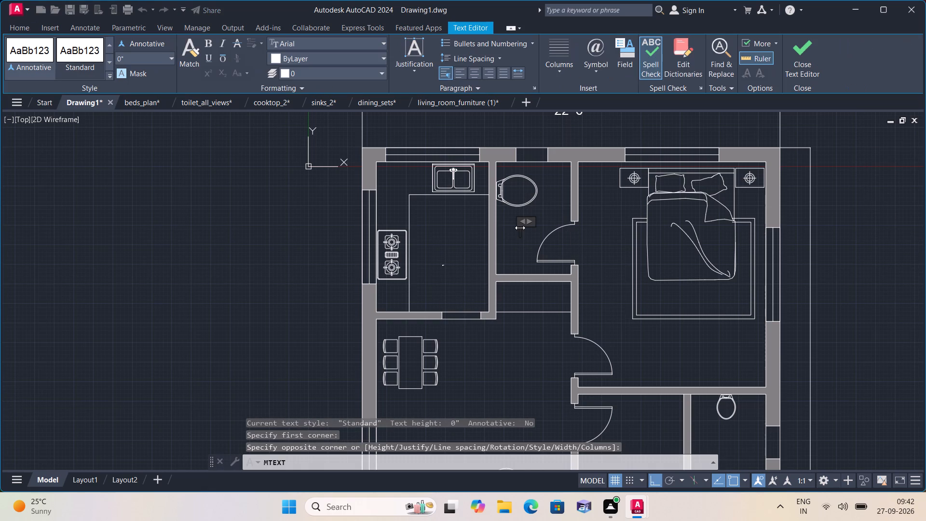
{"action": "key", "text": "t"}
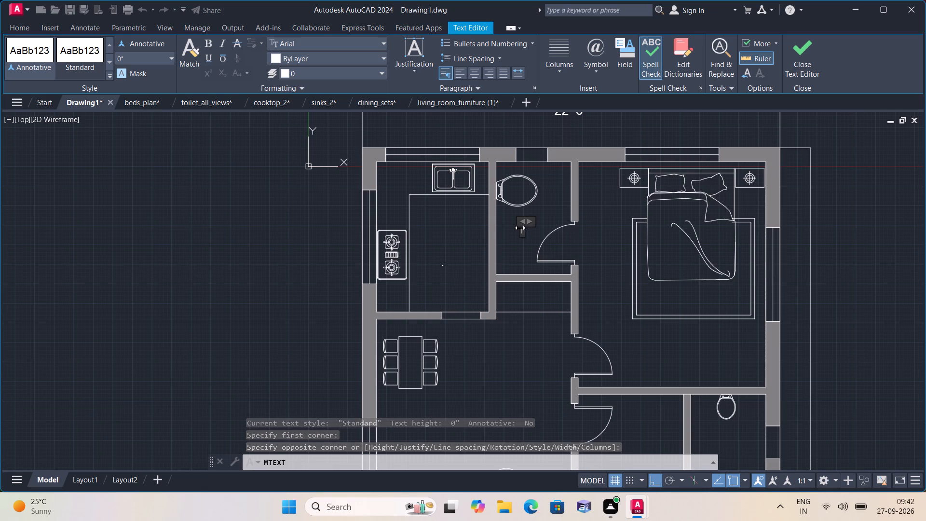
{"action": "key", "text": "shift+ampersand"}
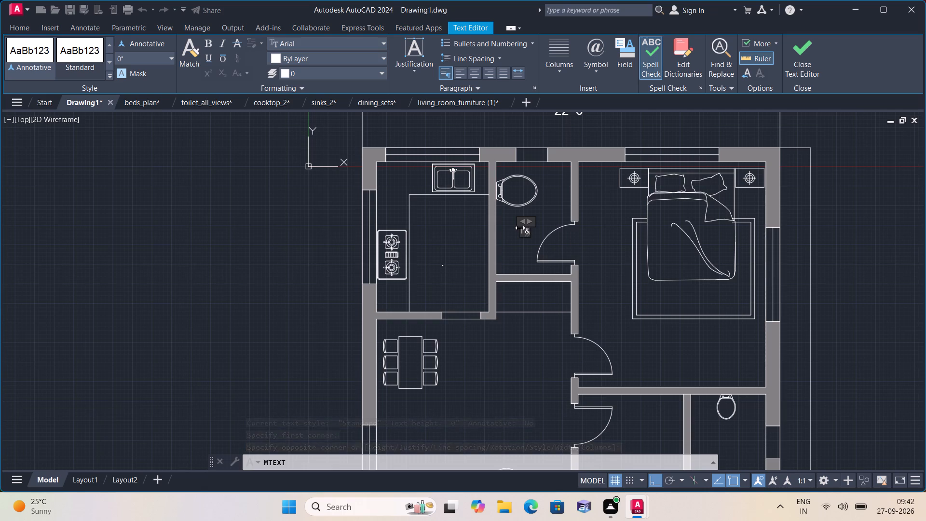
{"action": "key", "text": "b"}
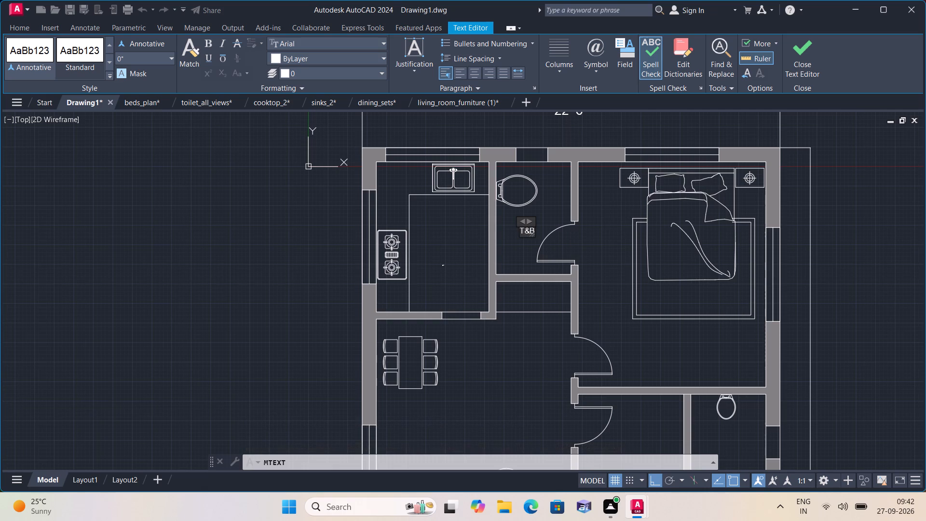
{"action": "key", "text": "space"}
{"action": "type", "text": "1"}
{"action": "key", "text": "Return"}
{"action": "type", "text": "4'X"}
{"action": "type", "text": "6'"}
{"action": "left_click", "coordinate": [551, 384]}
Label the small niche south of the T&B 1 bathroom HAND WASH and widen its text frame to fit one line.
{"action": "scroll", "coordinate": [499, 288], "scroll_direction": "up", "scroll_amount": 1}
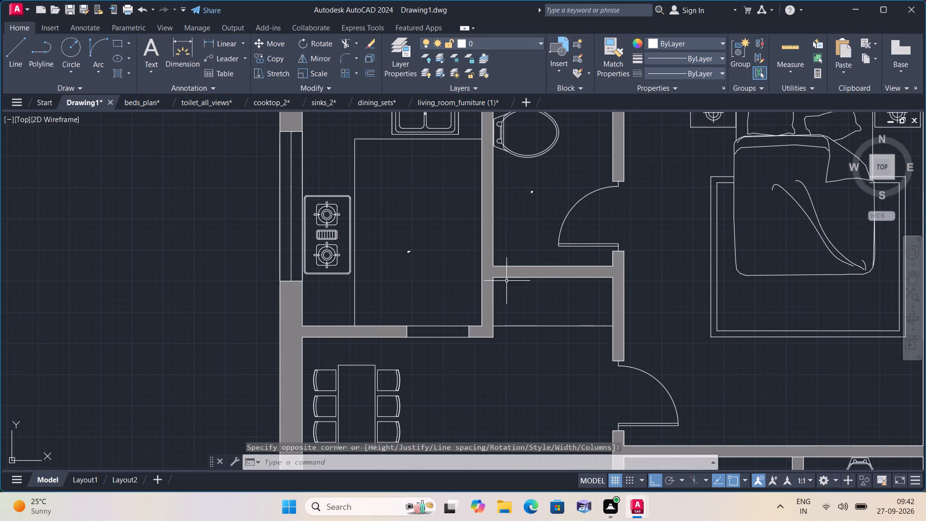
{"action": "key", "text": "space"}
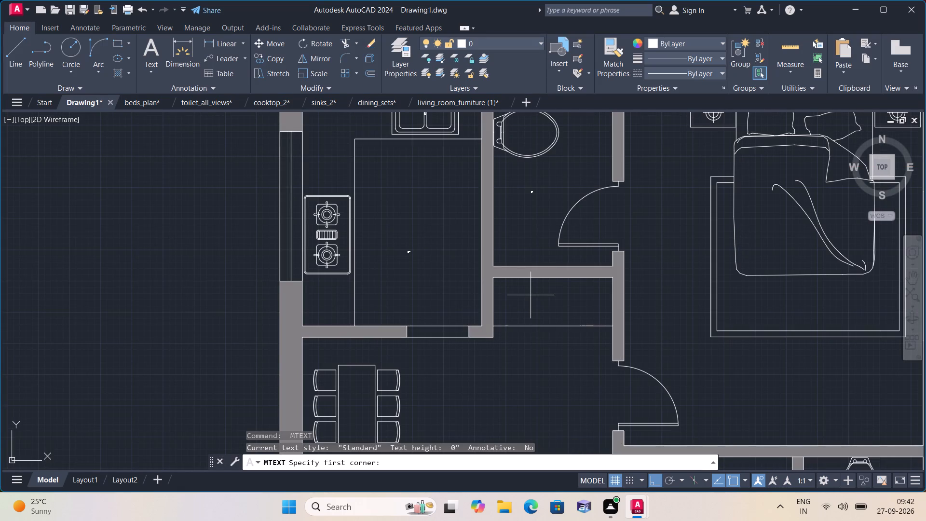
{"action": "triple_click", "coordinate": [530, 304]}
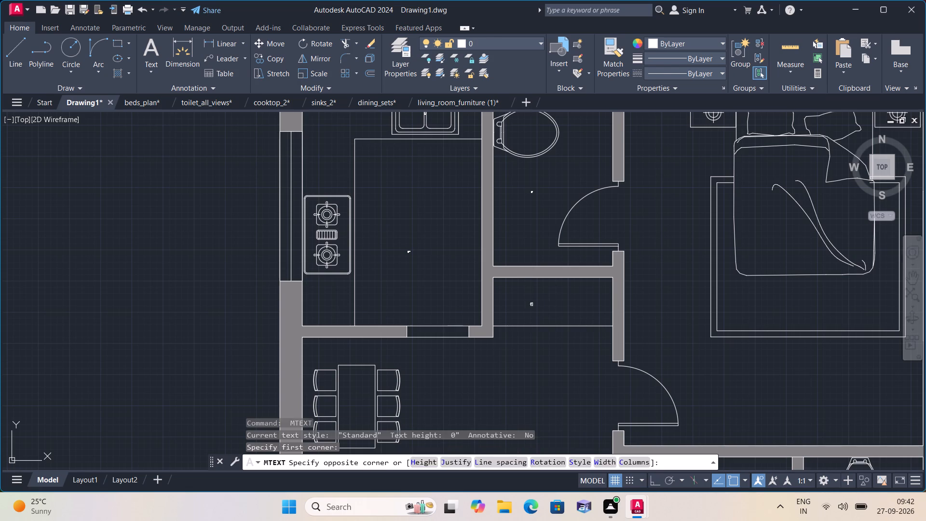
{"action": "type", "text": "HA"}
{"action": "key", "text": "n"}
{"action": "key", "text": "d"}
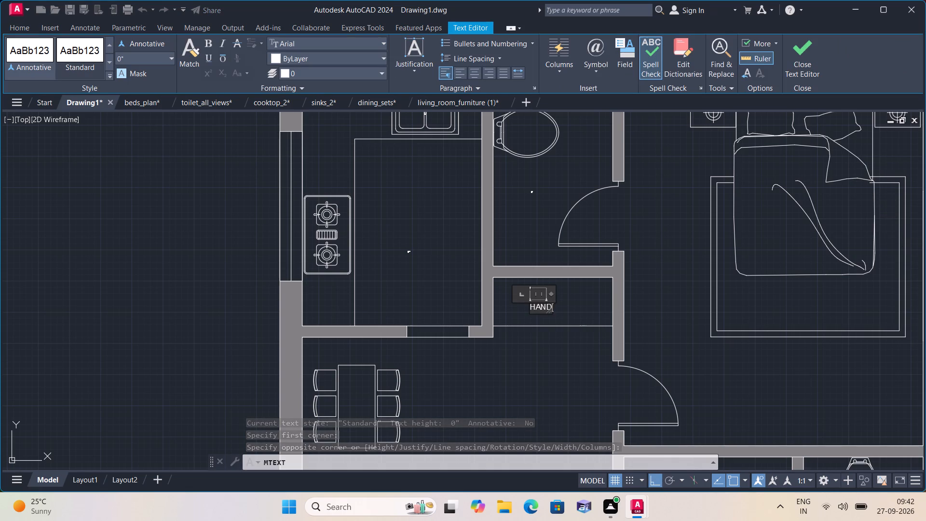
{"action": "key", "text": "space"}
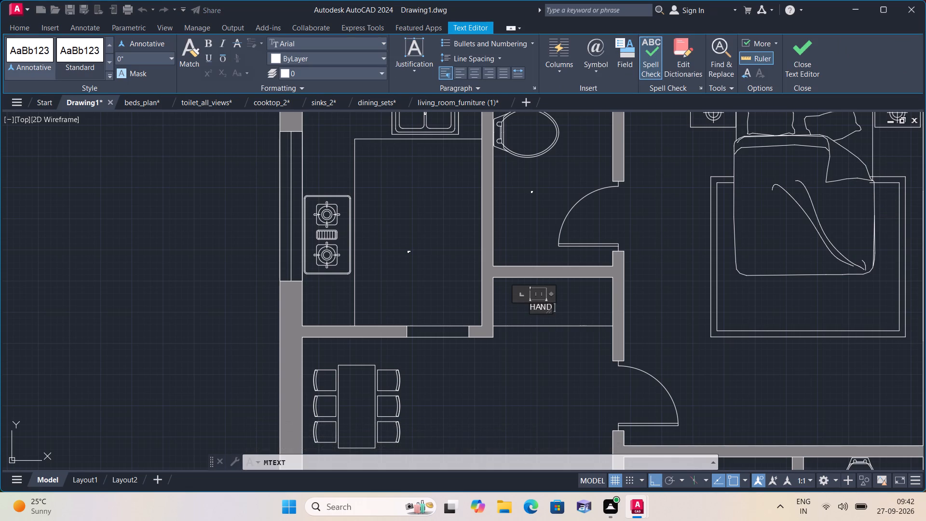
{"action": "type", "text": "WASH"}
{"action": "scroll", "coordinate": [531, 304], "scroll_direction": "up", "scroll_amount": 2}
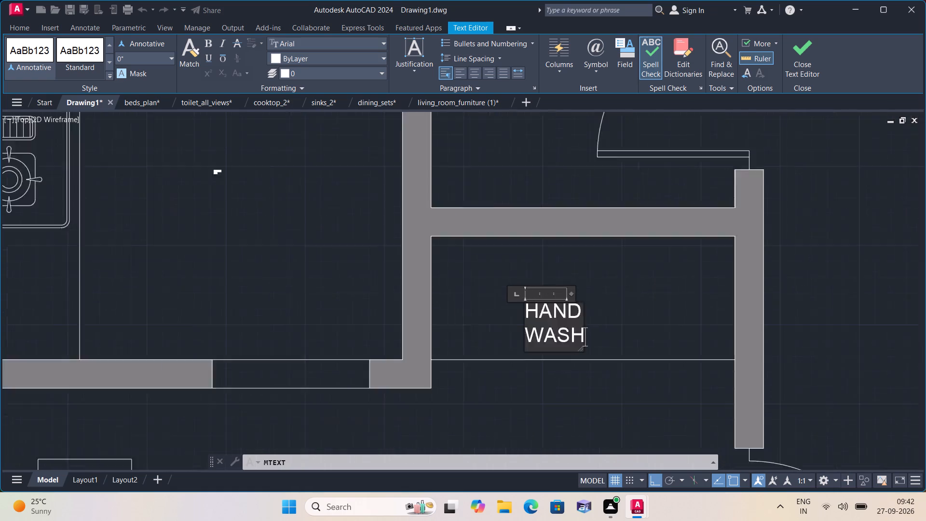
{"action": "scroll", "coordinate": [531, 304], "scroll_direction": "up", "scroll_amount": 2}
{"action": "left_click", "coordinate": [656, 415]}
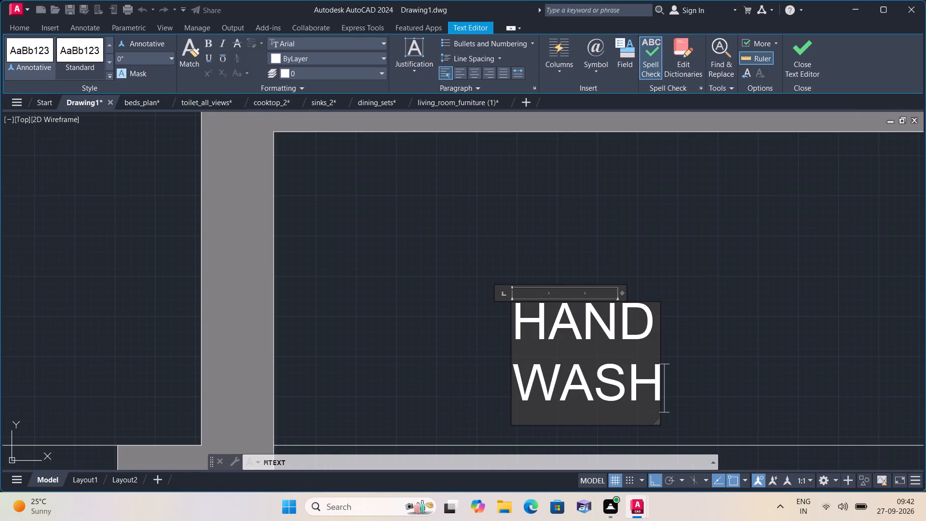
{"action": "left_click_drag", "start_coordinate": [659, 421], "coordinate": [883, 394]}
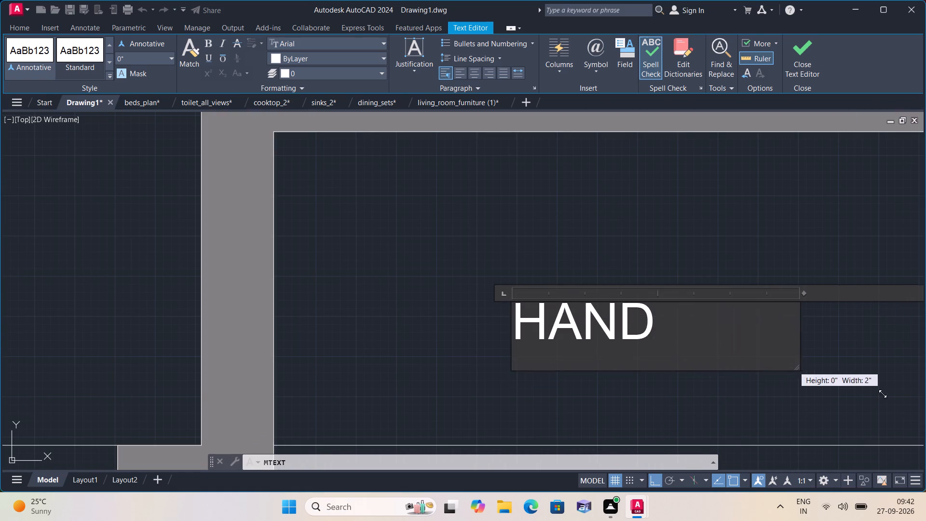
{"action": "left_click_drag", "start_coordinate": [883, 394], "coordinate": [925, 385]}
{"action": "left_click", "coordinate": [821, 405]}
Add a multiline text label in the upper bedroom, south of the bed, reading BEDROOM 1 with 10'X12' on the second line.
{"action": "scroll", "coordinate": [803, 384], "scroll_direction": "down", "scroll_amount": 1}
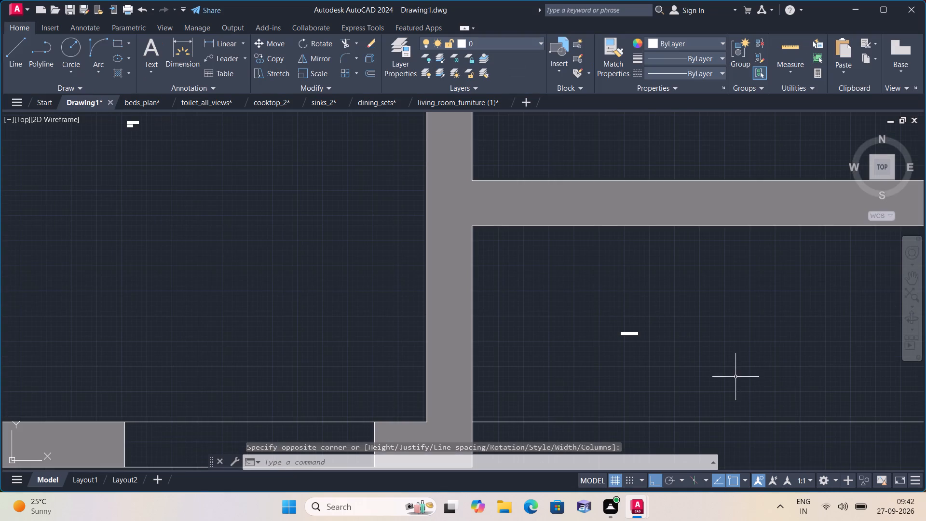
{"action": "middle_click_drag", "start_coordinate": [699, 363], "coordinate": [647, 308]}
{"action": "scroll", "coordinate": [642, 306], "scroll_direction": "down", "scroll_amount": 2}
{"action": "middle_click_drag", "start_coordinate": [610, 311], "coordinate": [446, 324]}
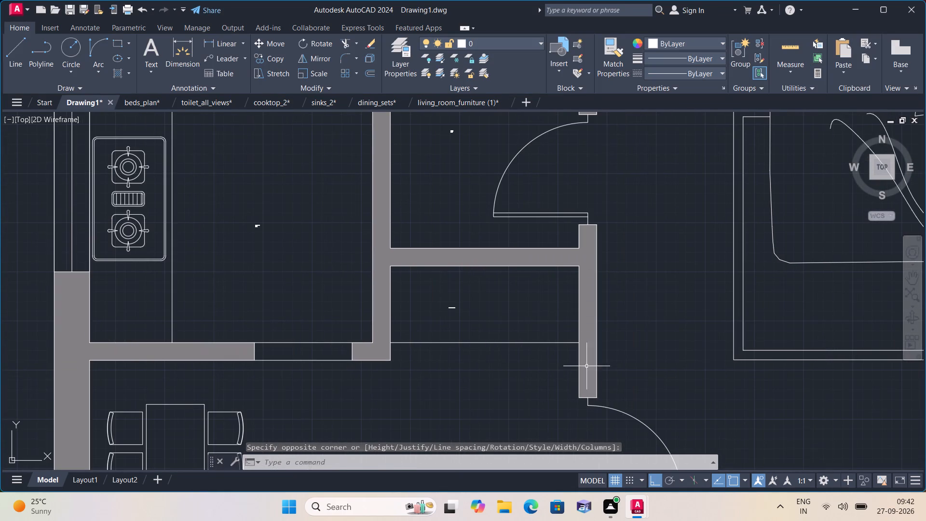
{"action": "middle_click_drag", "start_coordinate": [661, 381], "coordinate": [506, 235]}
{"action": "scroll", "coordinate": [600, 343], "scroll_direction": "down", "scroll_amount": 2}
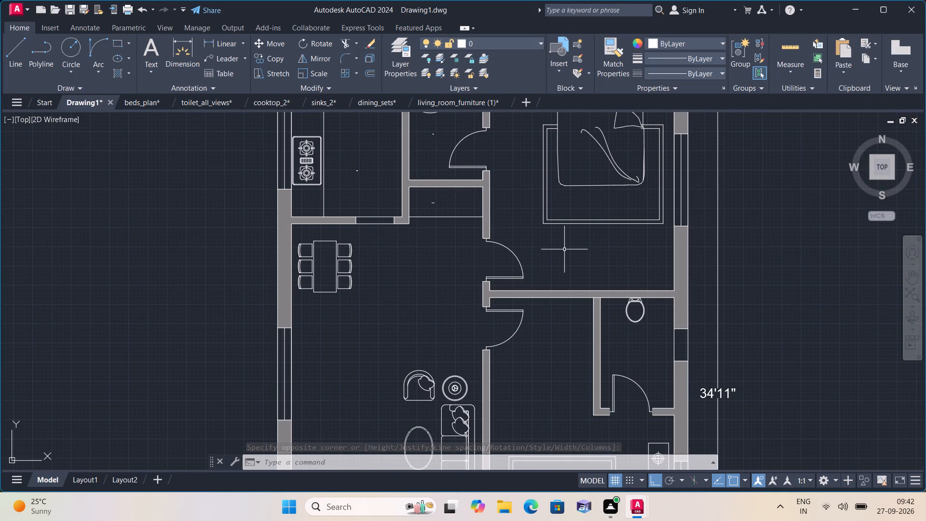
{"action": "key", "text": "space"}
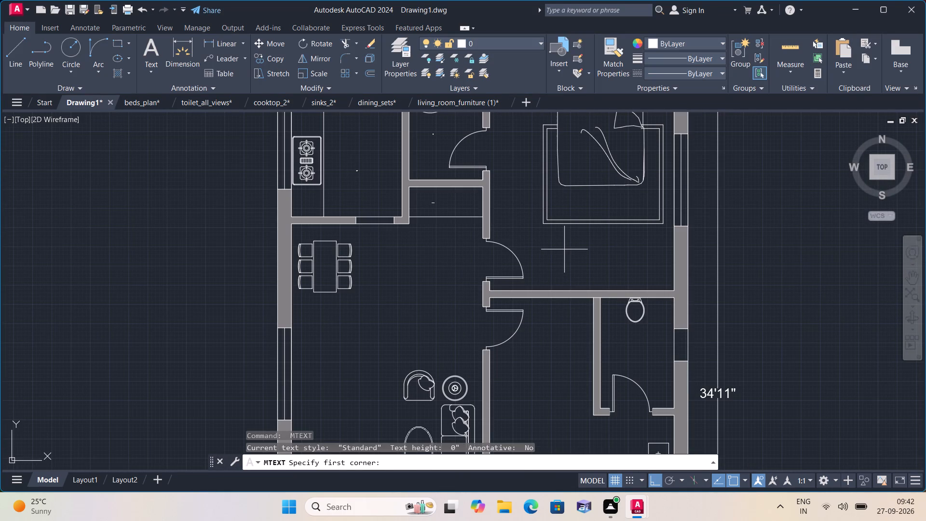
{"action": "triple_click", "coordinate": [564, 250]}
{"action": "left_click", "coordinate": [564, 250]}
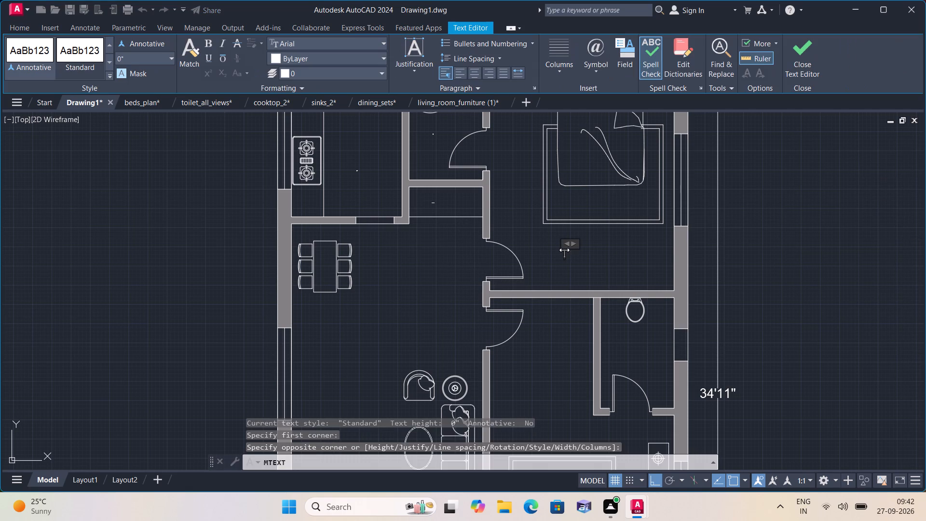
{"action": "type", "text": "BED"}
{"action": "key", "text": "r"}
{"action": "type", "text": "OOM 1"}
{"action": "key", "text": "Return"}
{"action": "type", "text": "10"}
{"action": "key", "text": "apostrophe"}
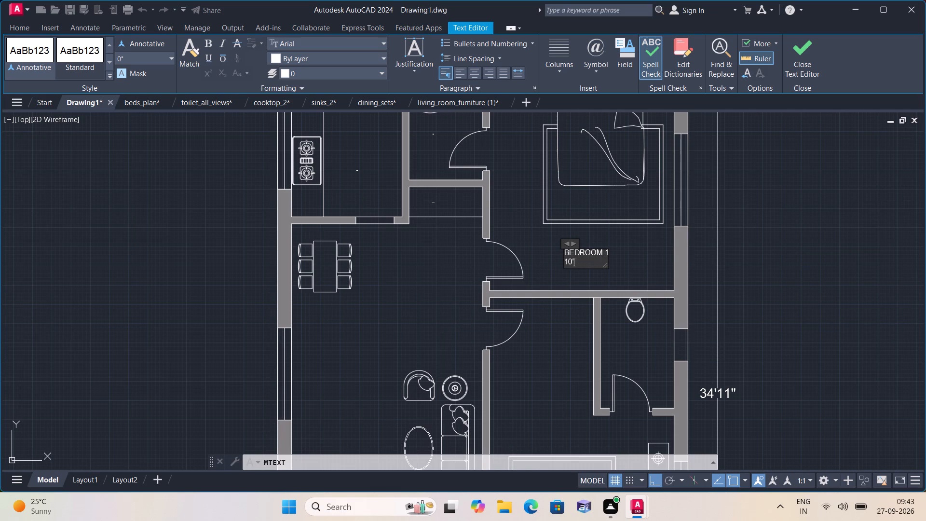
{"action": "key", "text": "x"}
{"action": "type", "text": "12'"}
{"action": "left_click", "coordinate": [566, 356]}
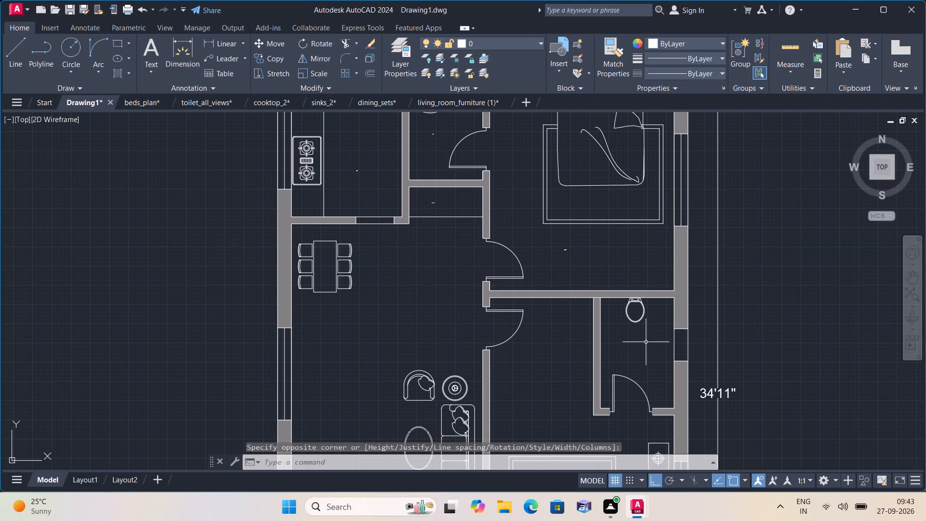
Add a multiline text label below the toilet in the second bathroom reading T&B2 with 4'X6' on the second line.
{"action": "key", "text": "space"}
{"action": "scroll", "coordinate": [646, 342], "scroll_direction": "up", "scroll_amount": 2}
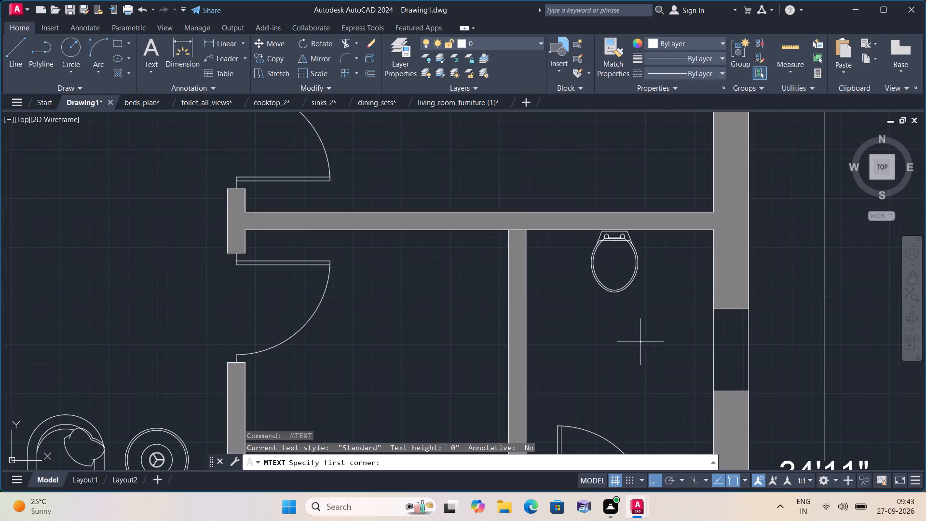
{"action": "triple_click", "coordinate": [599, 355]}
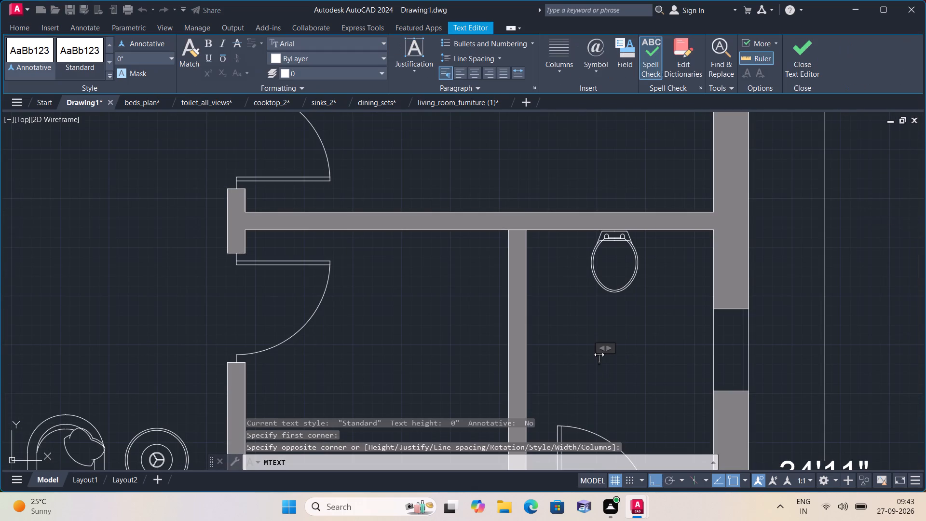
{"action": "key", "text": "t"}
{"action": "key", "text": "7"}
{"action": "key", "text": "BackSpace"}
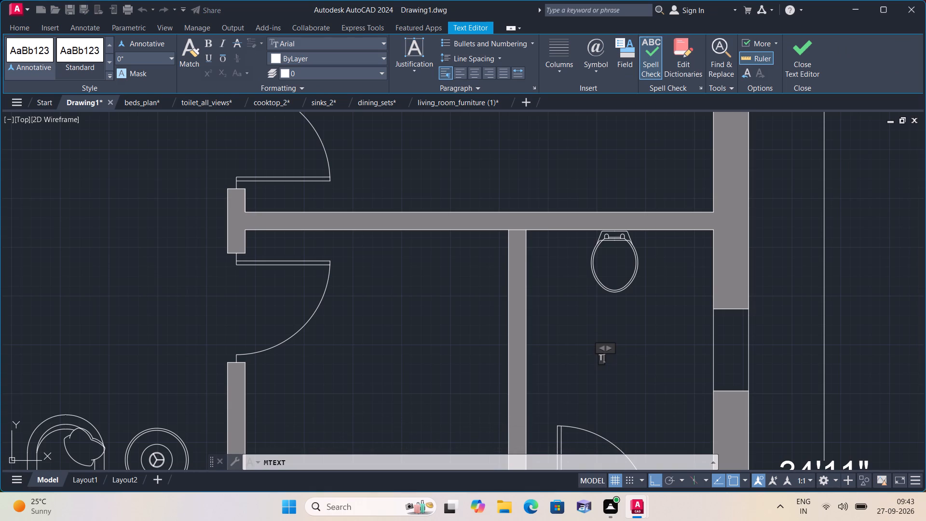
{"action": "key", "text": "shift+ampersand"}
{"action": "key", "text": "b"}
{"action": "key", "text": "2"}
{"action": "key", "text": "Return"}
{"action": "key", "text": "4"}
{"action": "key", "text": "apostrophe"}
{"action": "key", "text": "x"}
{"action": "type", "text": "6'"}
{"action": "left_click", "coordinate": [666, 421]}
Add a multiline text label reading DINING in the area between the lower bedroom's door and the second bathroom.
{"action": "middle_click_drag", "start_coordinate": [393, 376], "coordinate": [447, 261]}
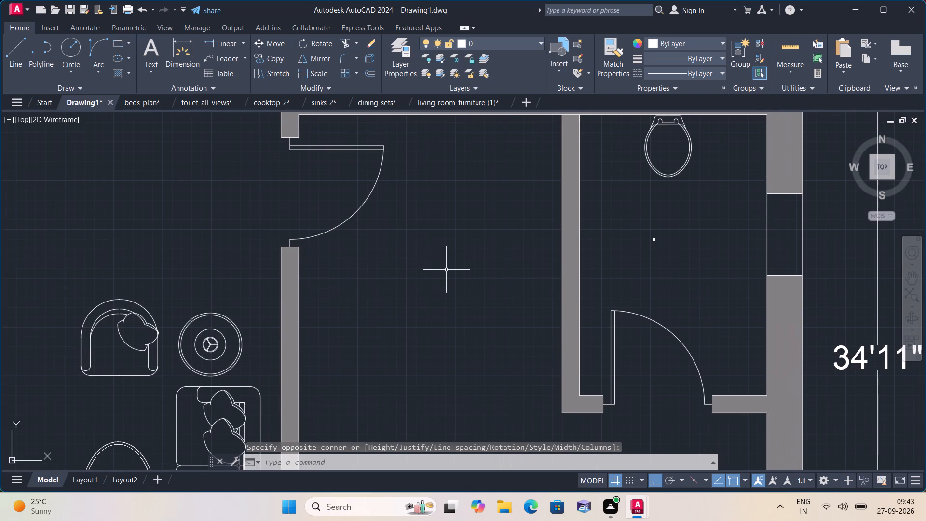
{"action": "key", "text": "space"}
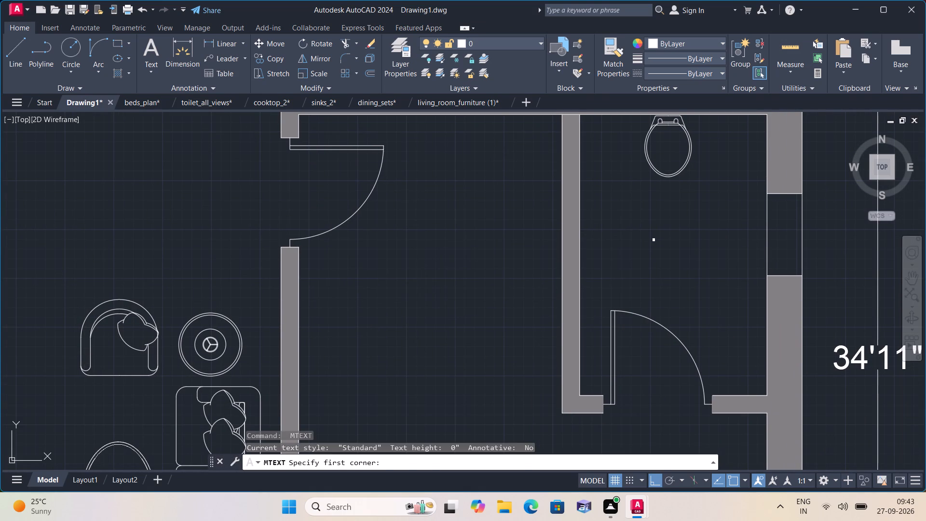
{"action": "triple_click", "coordinate": [409, 296]}
{"action": "left_click", "coordinate": [409, 296]}
{"action": "key", "text": "d"}
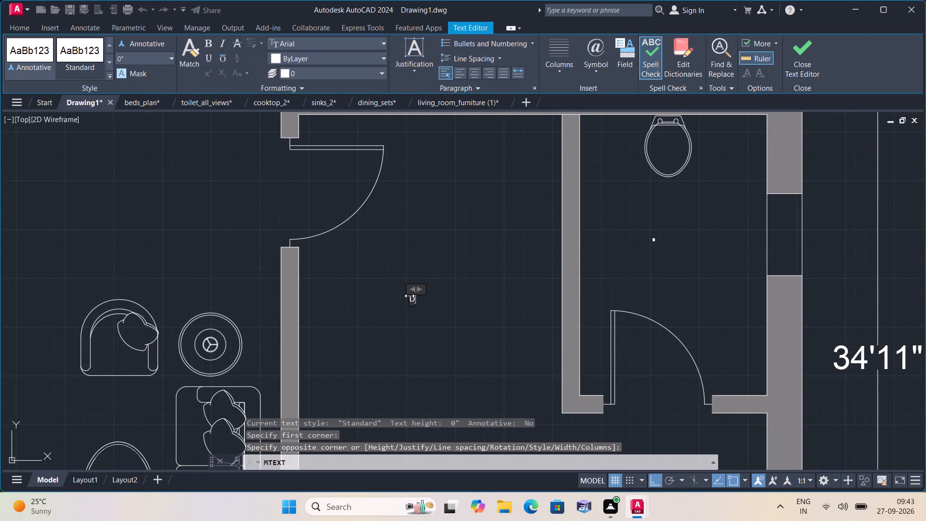
{"action": "type", "text": "INING"}
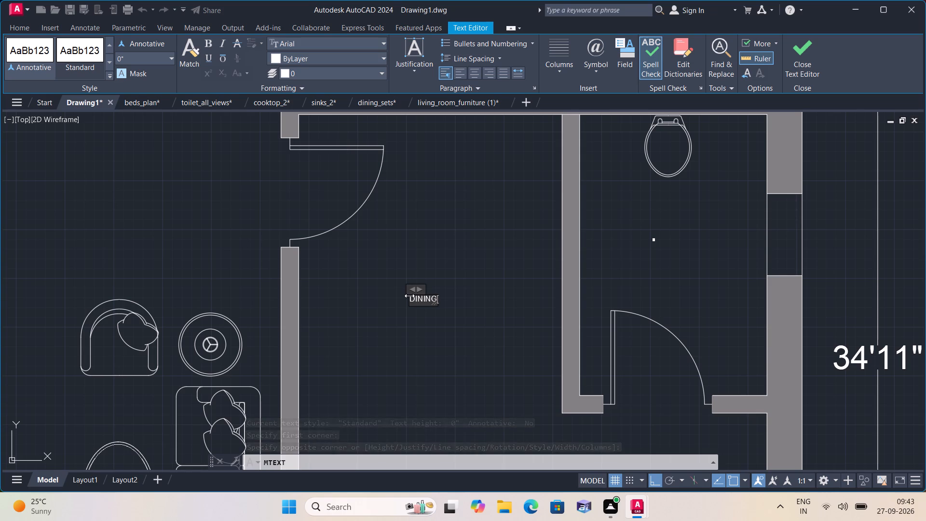
{"action": "left_click", "coordinate": [419, 339]}
Add a multiline text label reading LIVING in the living room, west of the oval coffee table.
{"action": "middle_click_drag", "start_coordinate": [433, 378], "coordinate": [482, 241]}
{"action": "scroll", "coordinate": [442, 333], "scroll_direction": "down", "scroll_amount": 1}
{"action": "scroll", "coordinate": [486, 237], "scroll_direction": "down", "scroll_amount": 1}
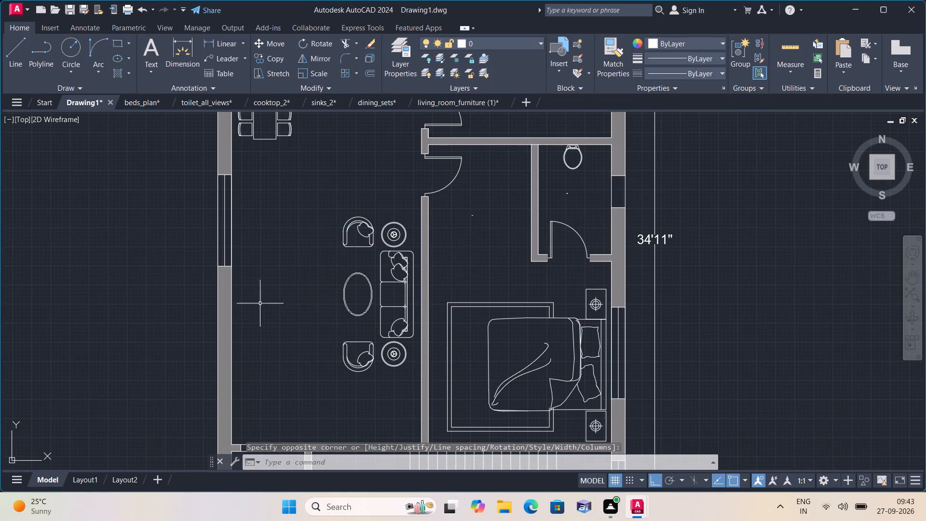
{"action": "key", "text": "space"}
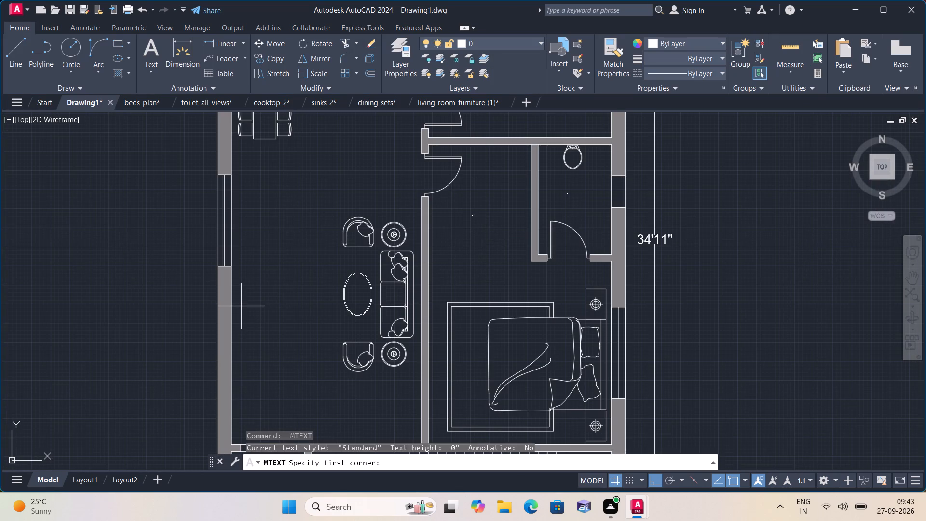
{"action": "triple_click", "coordinate": [265, 305]}
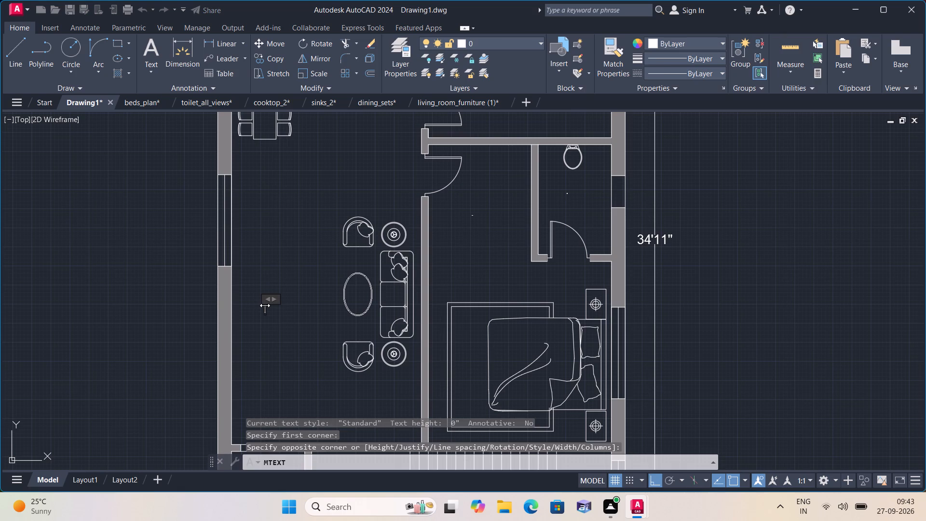
{"action": "type", "text": "LIVING"}
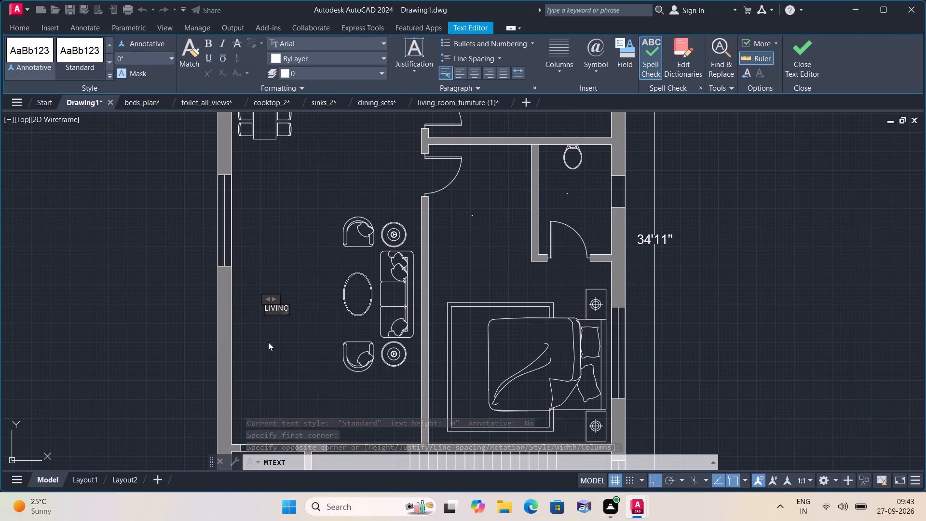
{"action": "left_click", "coordinate": [279, 356]}
Add a multiline text label in the lower bedroom, north of the bed's rug, reading BEDROOM2 with 10'X10' on the second line.
{"action": "scroll", "coordinate": [295, 383], "scroll_direction": "down", "scroll_amount": 1}
{"action": "middle_click_drag", "start_coordinate": [295, 383], "coordinate": [273, 341]}
{"action": "scroll", "coordinate": [384, 326], "scroll_direction": "up", "scroll_amount": 1}
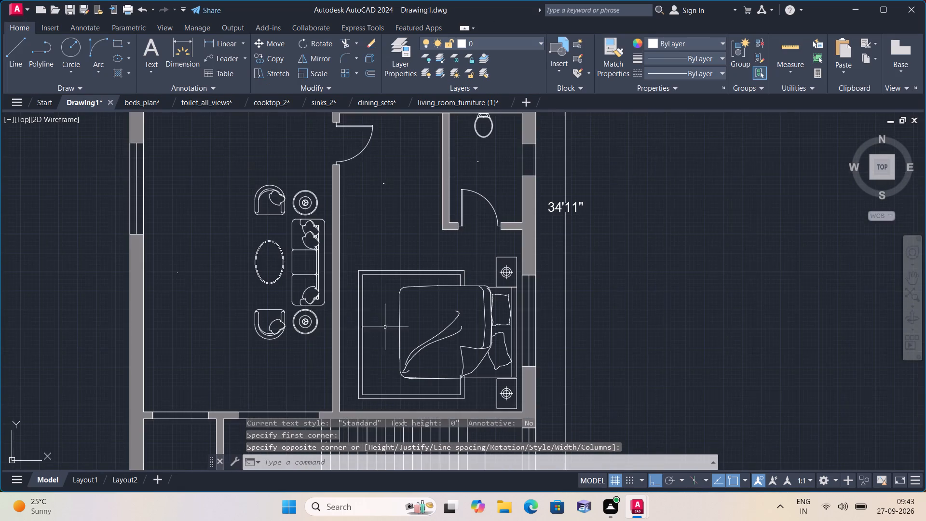
{"action": "scroll", "coordinate": [395, 254], "scroll_direction": "up", "scroll_amount": 2}
{"action": "key", "text": "space"}
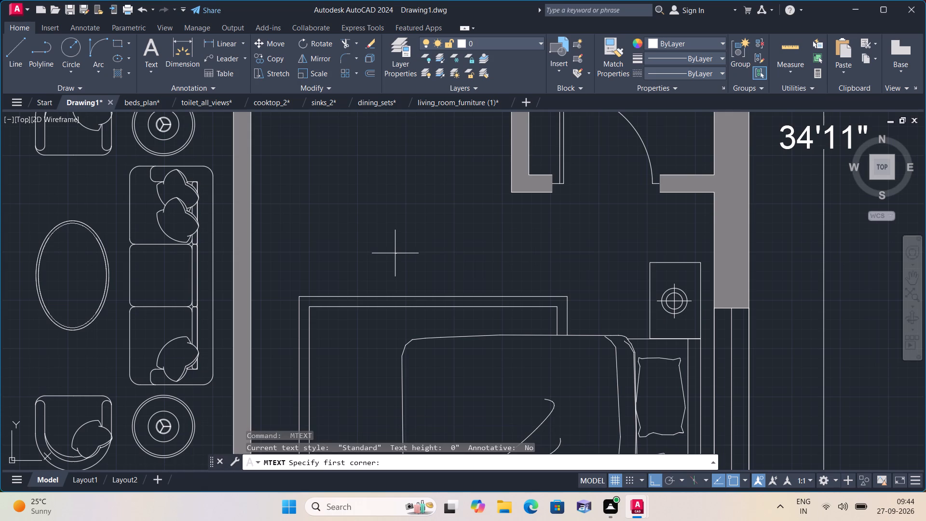
{"action": "triple_click", "coordinate": [395, 253]}
{"action": "left_click", "coordinate": [395, 253]}
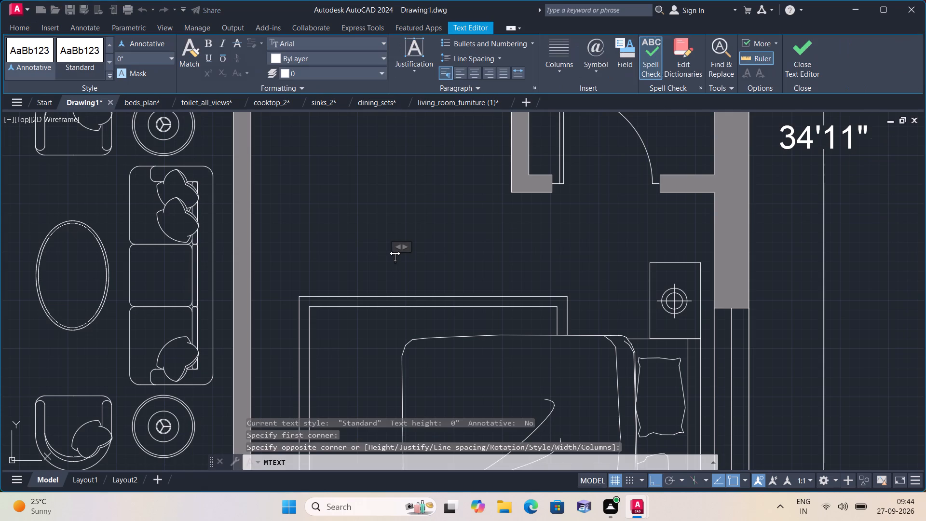
{"action": "type", "text": "BEDR"}
{"action": "type", "text": "OOM"}
{"action": "key", "text": "2"}
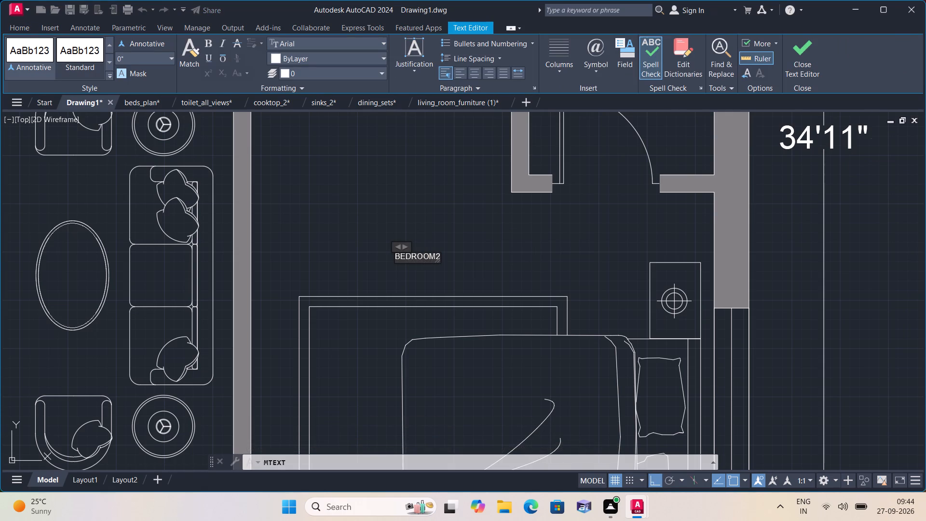
{"action": "key", "text": "Return"}
{"action": "type", "text": "10"}
{"action": "type", "text": "'X10'"}
{"action": "left_click", "coordinate": [379, 328]}
Add a multiline text label reading VARANDA in the entrance area between the double door and the staircase.
{"action": "scroll", "coordinate": [373, 341], "scroll_direction": "down", "scroll_amount": 1}
{"action": "middle_click_drag", "start_coordinate": [369, 375], "coordinate": [452, 220]}
{"action": "scroll", "coordinate": [368, 373], "scroll_direction": "down", "scroll_amount": 1}
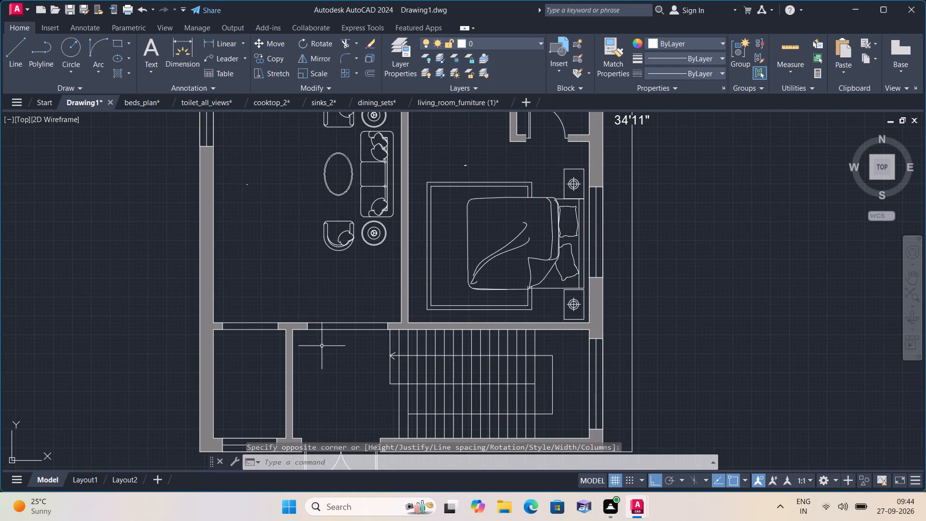
{"action": "middle_click_drag", "start_coordinate": [297, 387], "coordinate": [279, 327]}
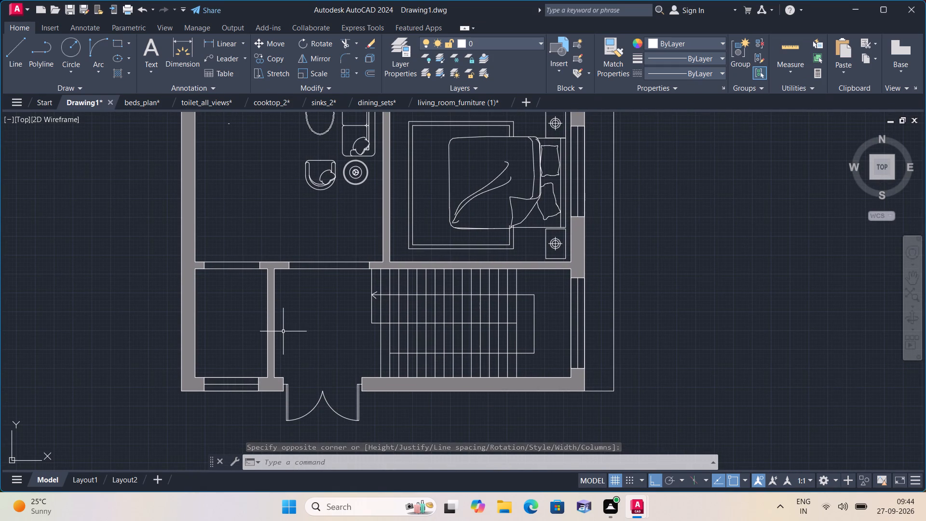
{"action": "key", "text": "space"}
{"action": "triple_click", "coordinate": [283, 331]}
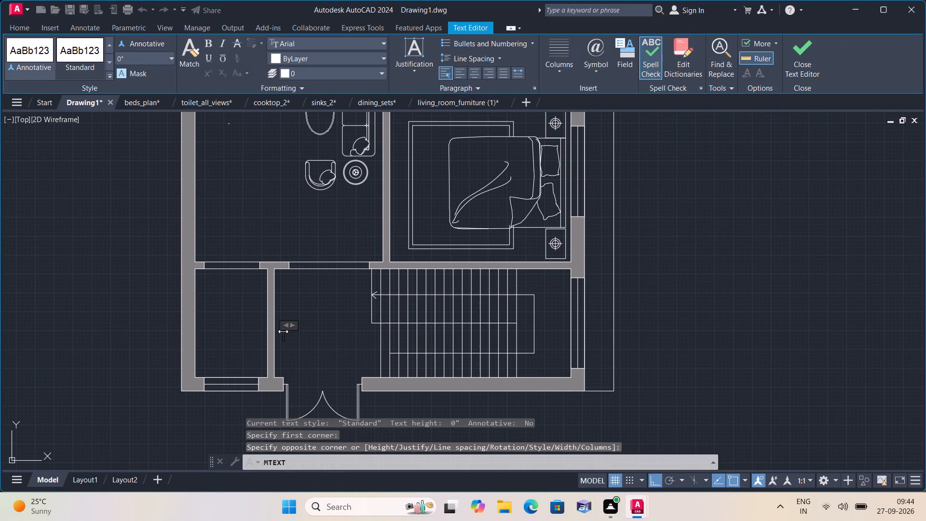
{"action": "type", "text": "VAR"}
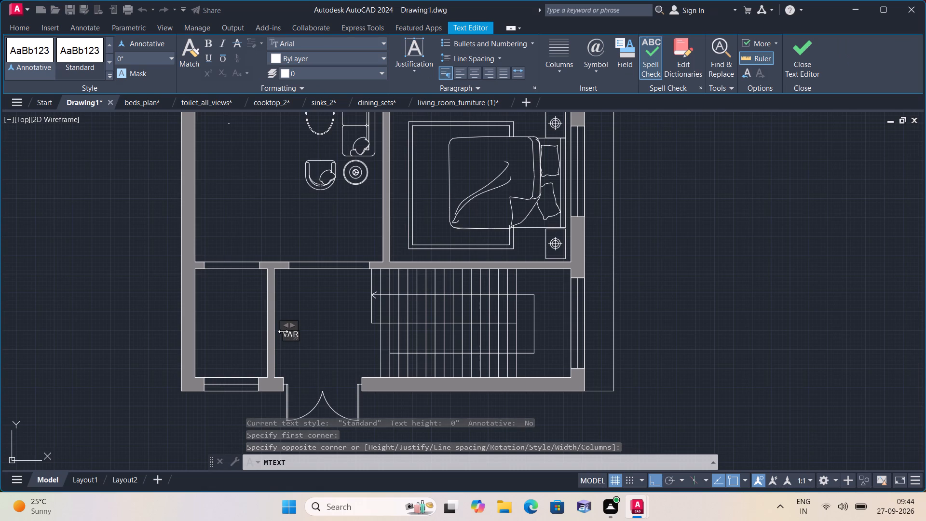
{"action": "key", "text": "a"}
{"action": "type", "text": "NDA"}
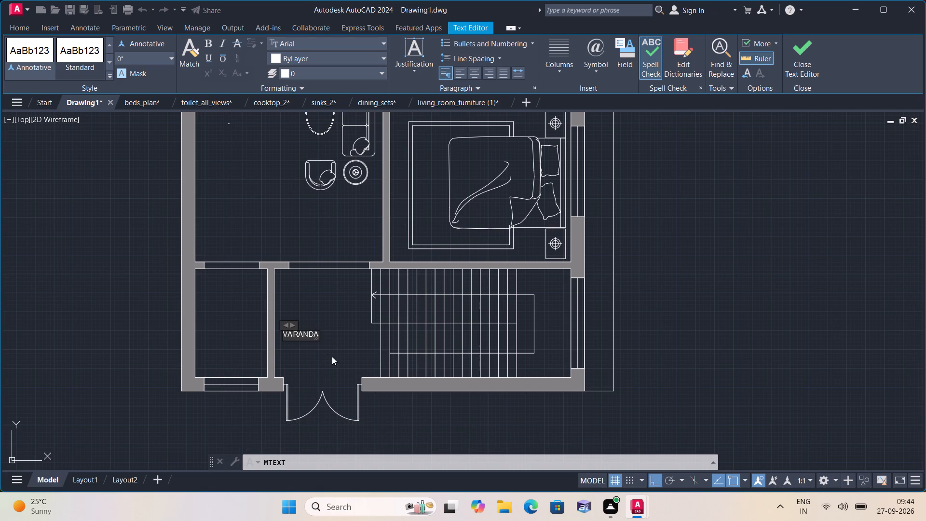
{"action": "left_click", "coordinate": [346, 365]}
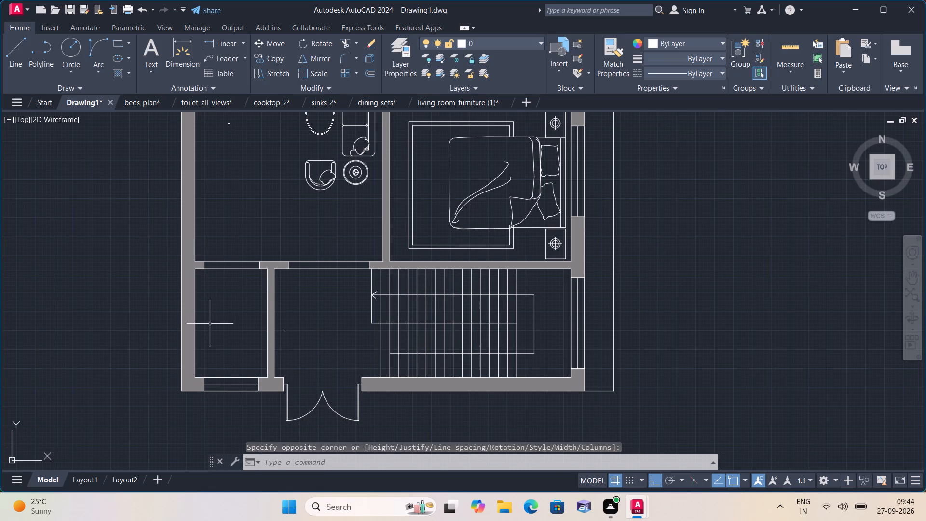